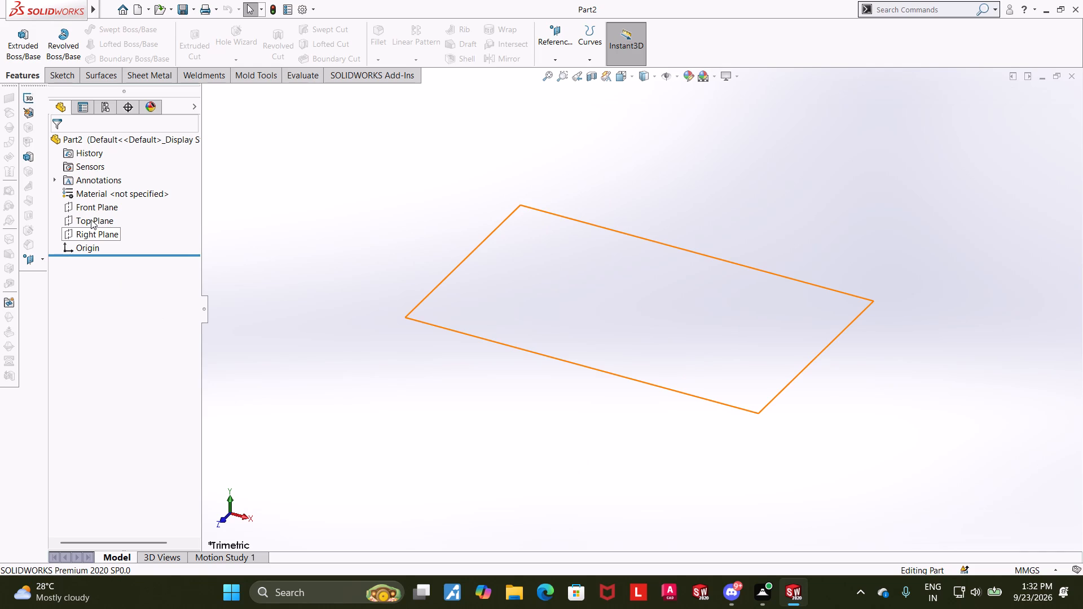
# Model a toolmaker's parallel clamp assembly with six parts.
# Sketch a closed five-sided profile on the Front Plane from the origin: about 35 mm top edge, slanted left side, about 99 mm base, about 379 mm tall.
pyautogui.click(91, 219)
pyautogui.click(78, 208)
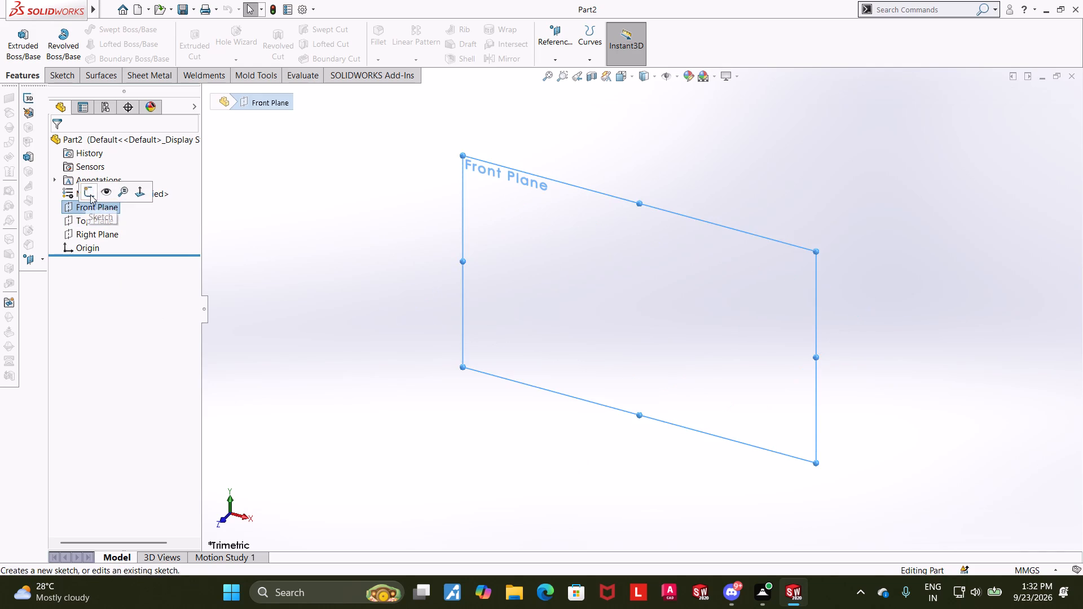
pyautogui.click(90, 195)
pyautogui.click(99, 28)
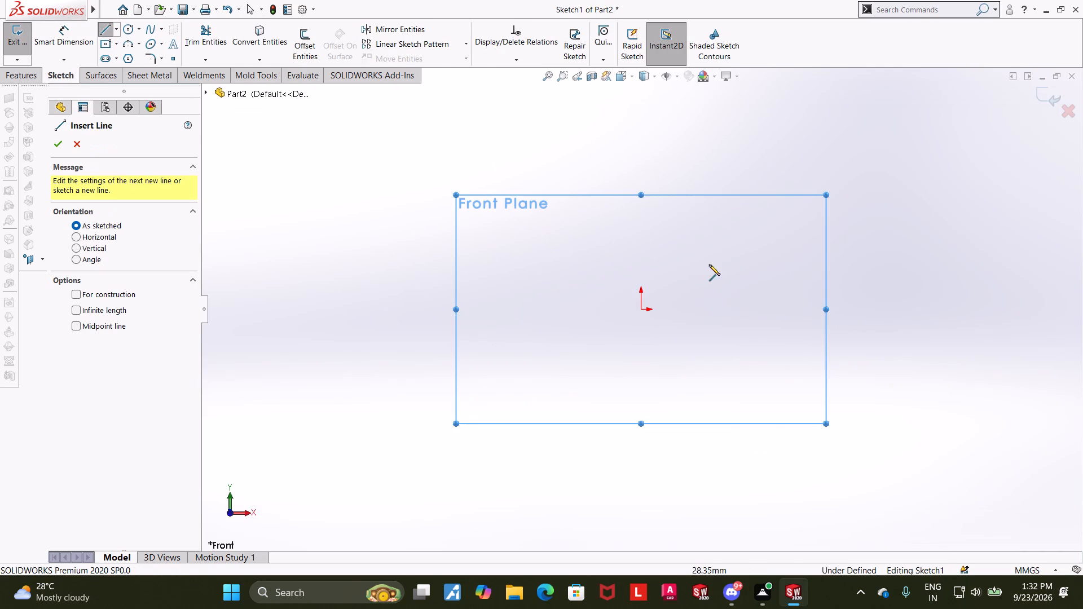
pyautogui.click(641, 308)
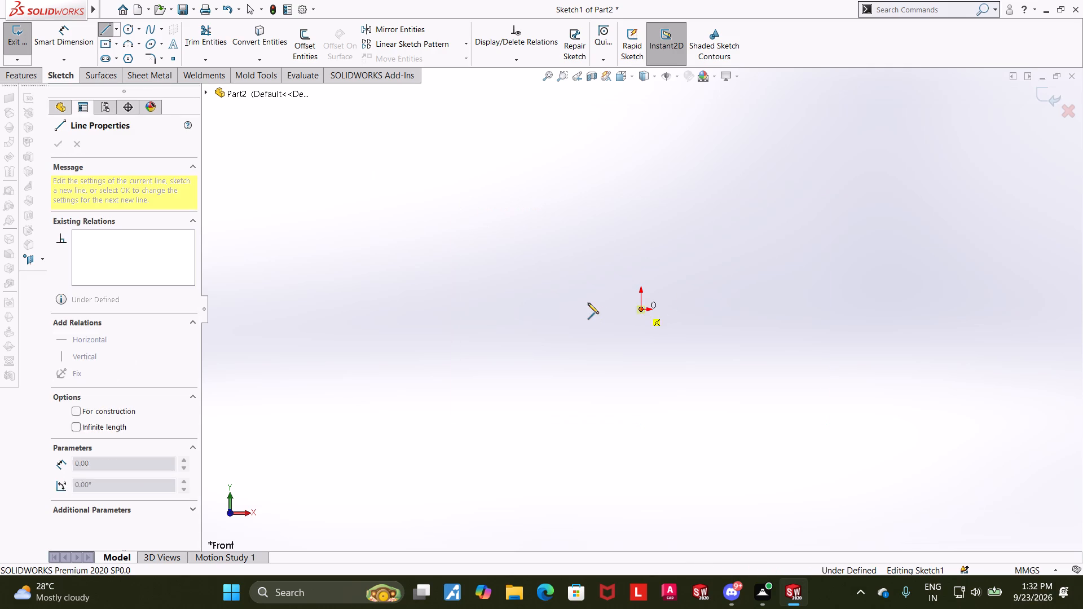
pyautogui.scroll(2, 588, 303)
pyautogui.click(591, 306)
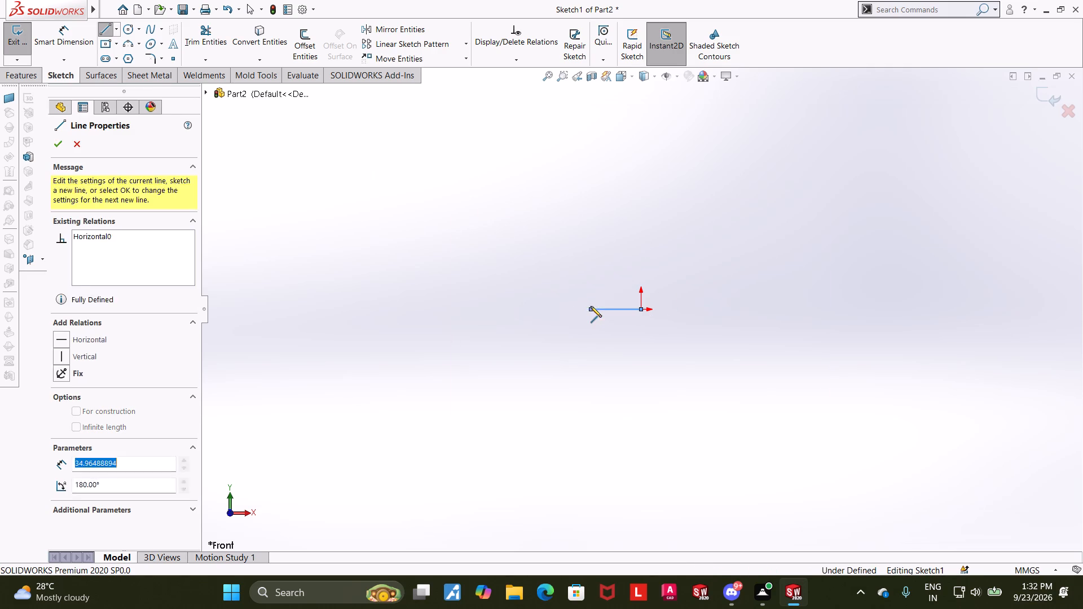
pyautogui.scroll(5, 518, 441)
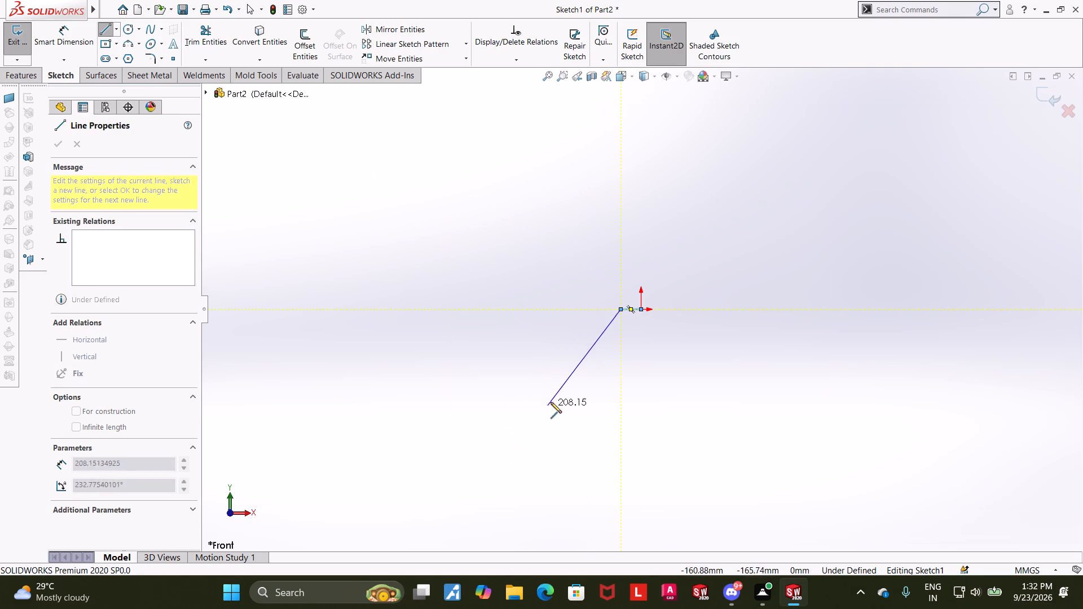
pyautogui.click(584, 394)
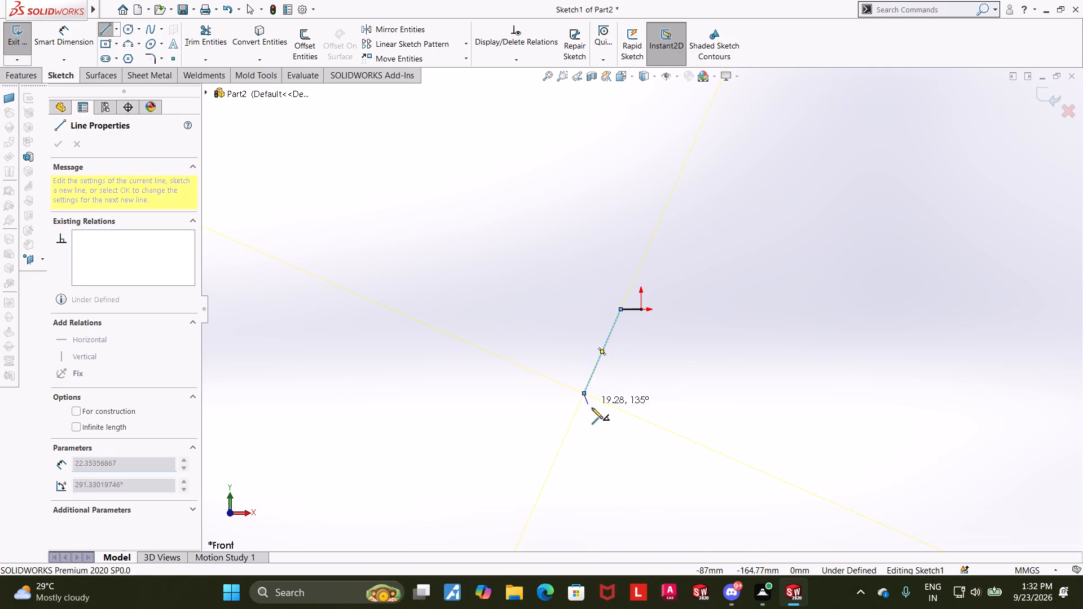
pyautogui.click(586, 528)
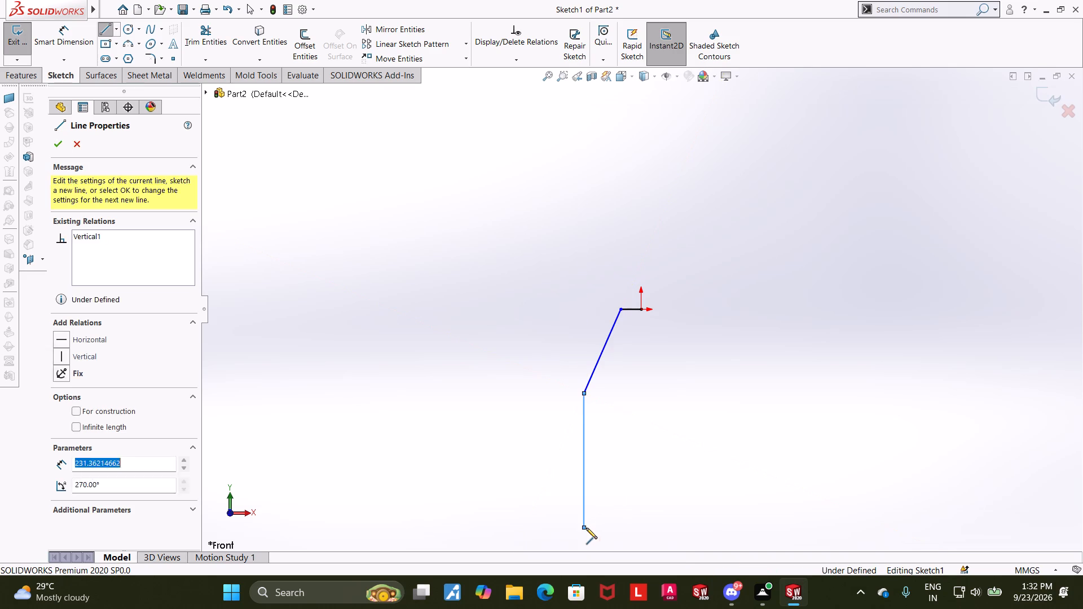
pyautogui.click(640, 528)
pyautogui.click(640, 310)
pyautogui.press('Escape')
pyautogui.press('Escape')
# Dimension the profile's short top edge to 5 mm.
pyautogui.scroll(5, 665, 328)
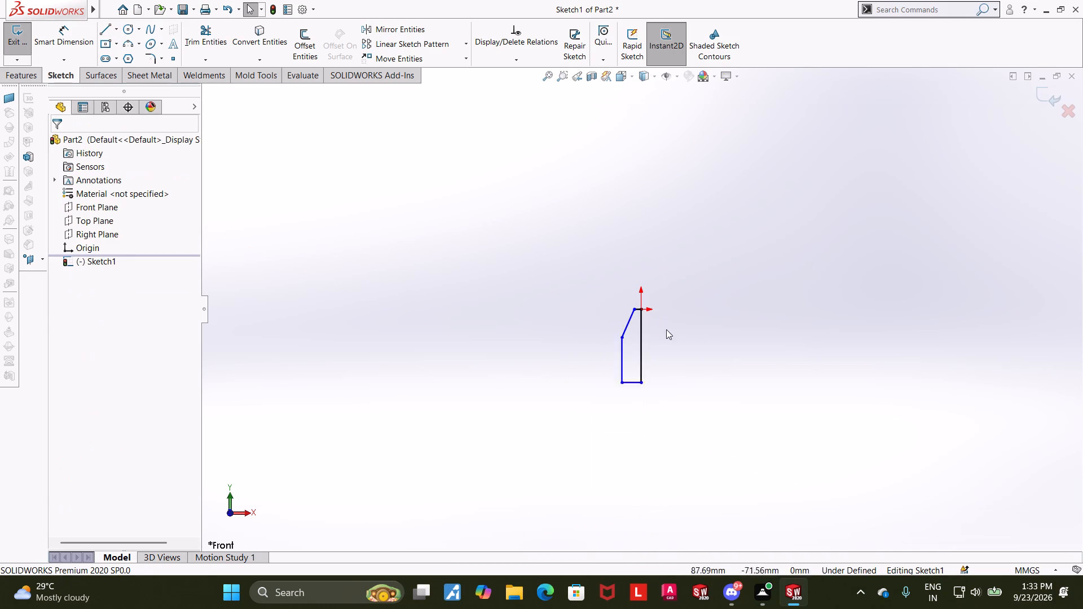
pyautogui.scroll(2, 666, 329)
pyautogui.scroll(-5, 622, 352)
pyautogui.scroll(-2, 756, 316)
pyautogui.press('Escape')
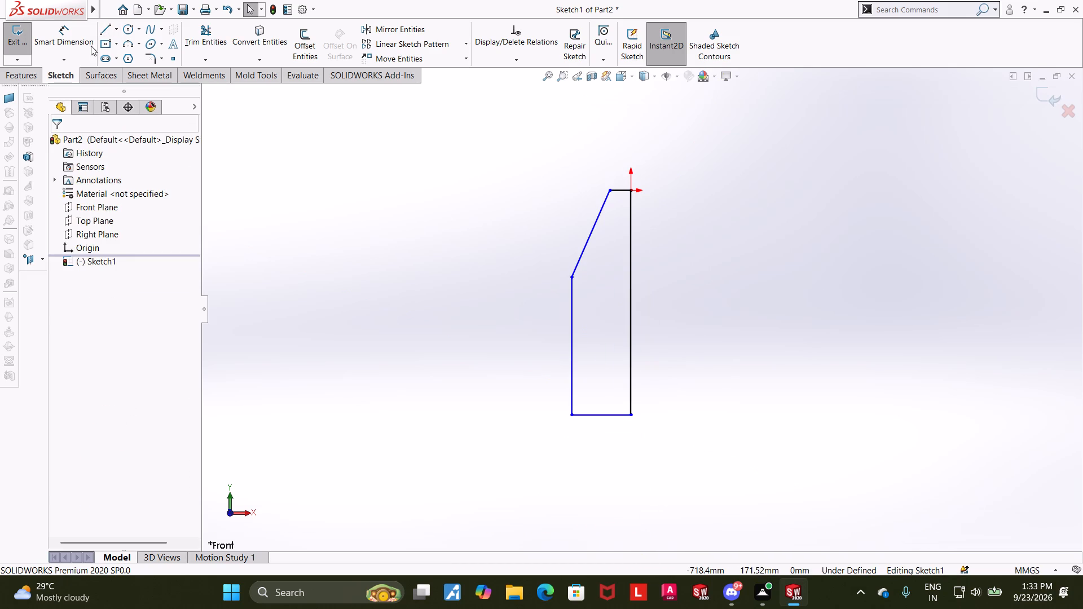
pyautogui.click(82, 41)
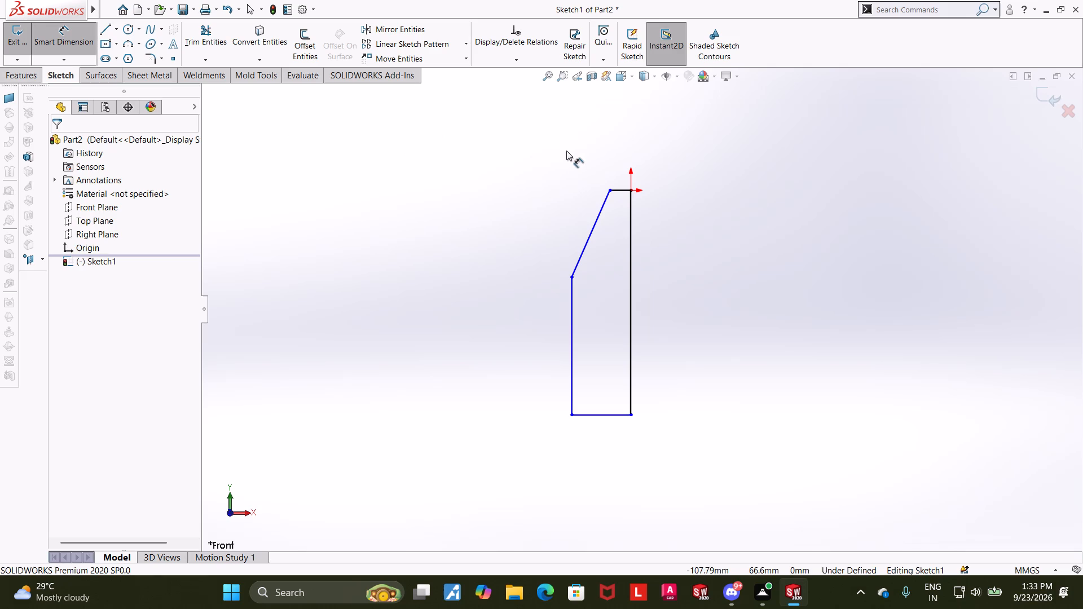
pyautogui.click(622, 190)
pyautogui.click(619, 164)
pyautogui.press('5')
pyautogui.press('Return')
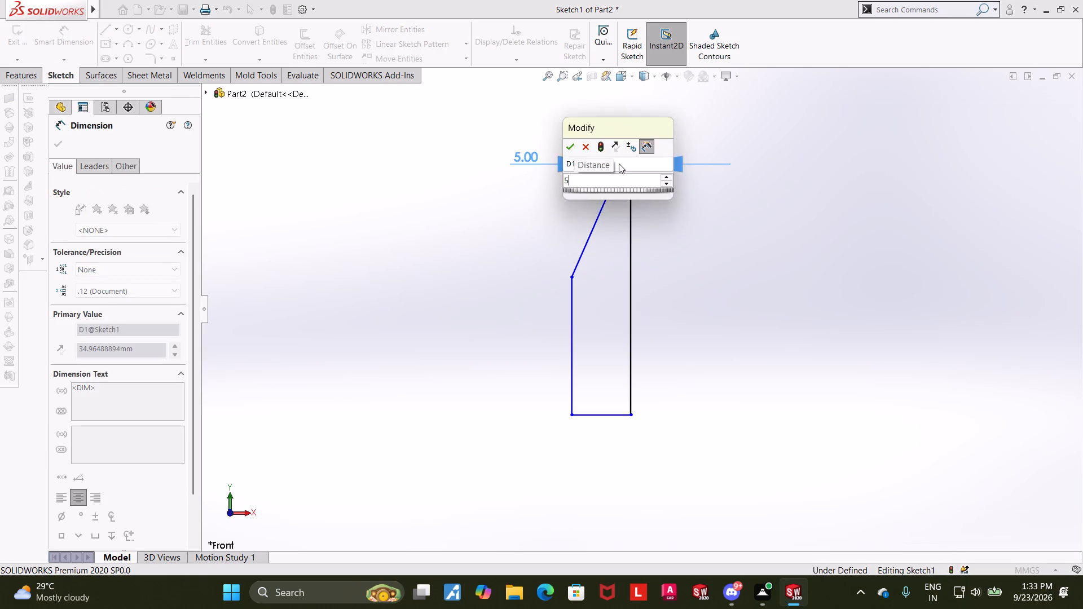
pyautogui.press('Escape')
pyautogui.press('Escape')
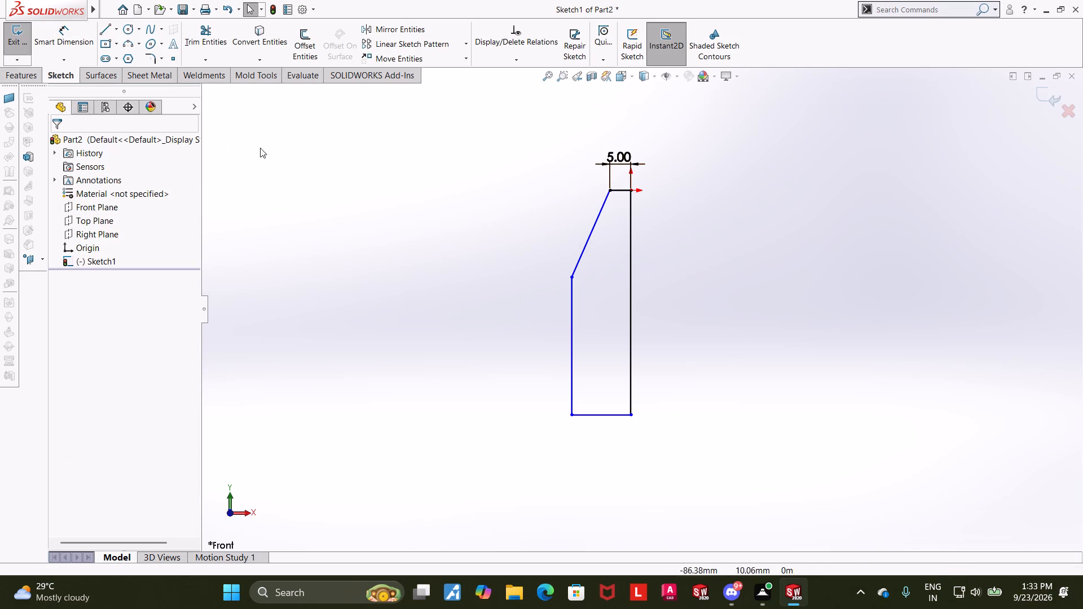
# Dimension the vertical distance from the top edge to the lower end of the slanted line as 30 mm.
pyautogui.click(56, 34)
pyautogui.click(626, 188)
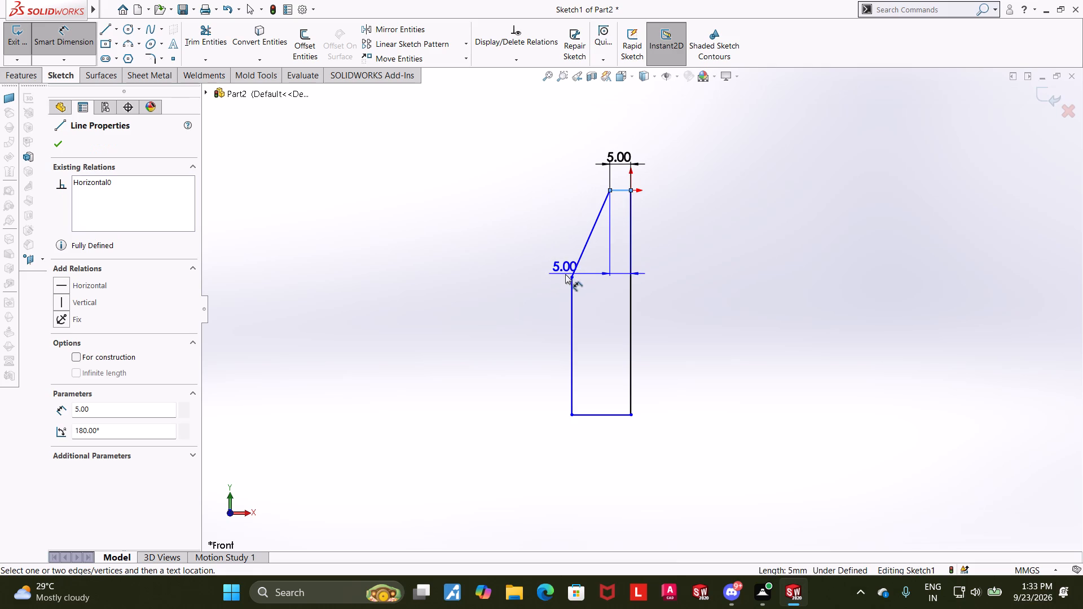
pyautogui.click(571, 276)
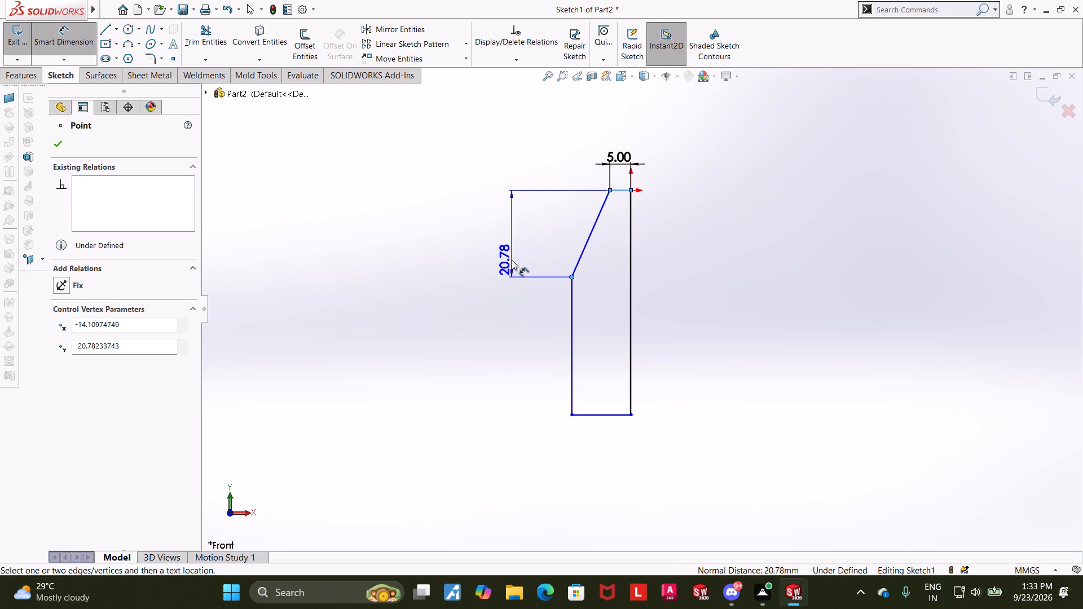
pyautogui.click(512, 260)
pyautogui.write('30')
pyautogui.press('Return')
pyautogui.press('Escape')
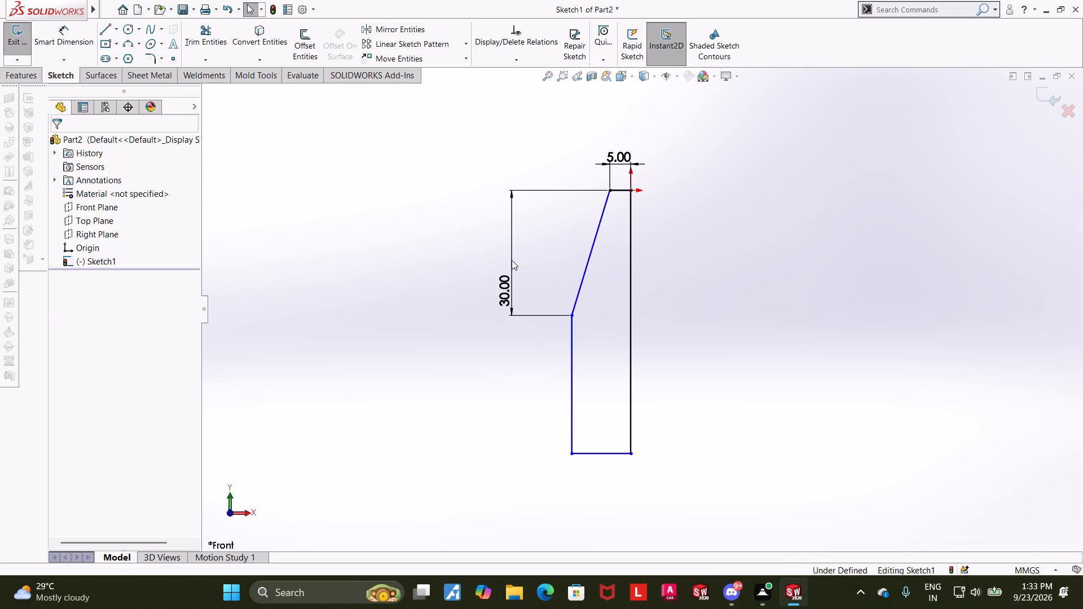
pyautogui.press('Escape')
# Dimension the width between the profile's two vertical sides as 12 mm.
pyautogui.click(82, 40)
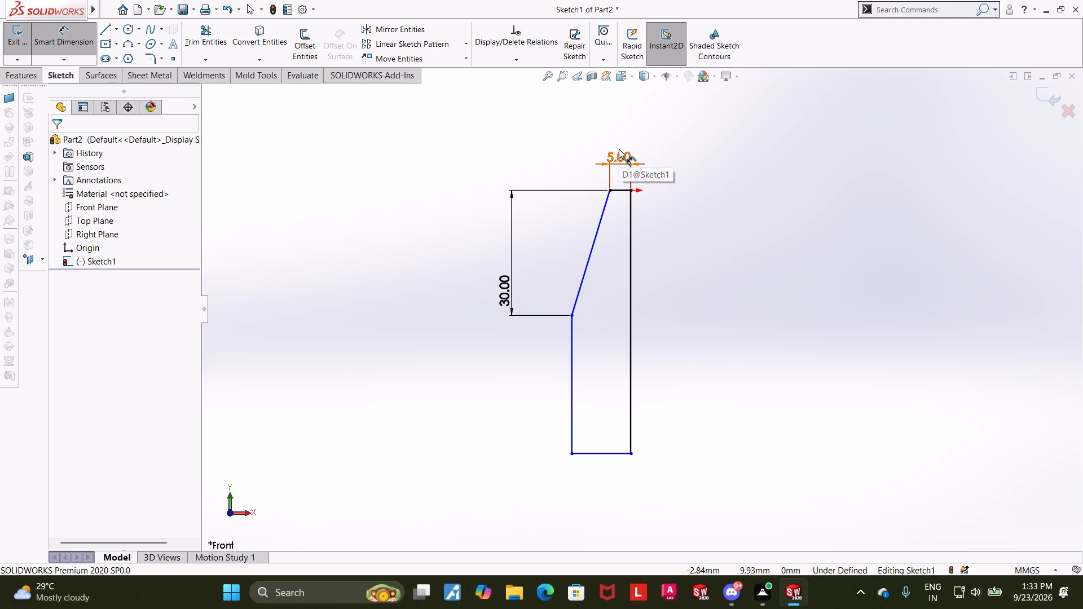
pyautogui.click(571, 335)
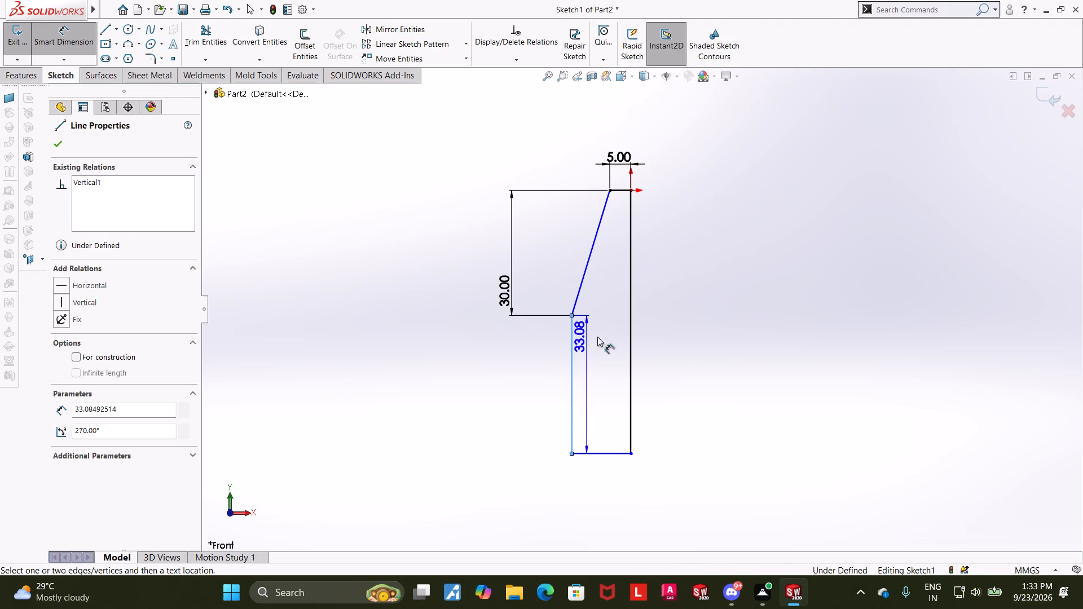
pyautogui.click(628, 337)
pyautogui.click(608, 337)
pyautogui.write('12')
pyautogui.press('Return')
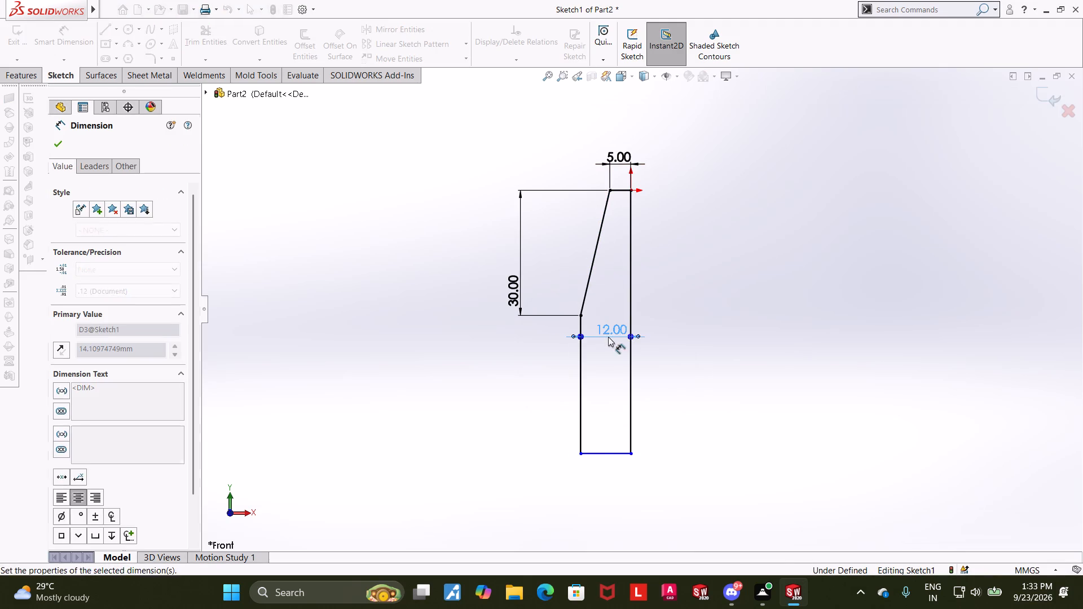
pyautogui.press('Escape')
pyautogui.press('Escape')
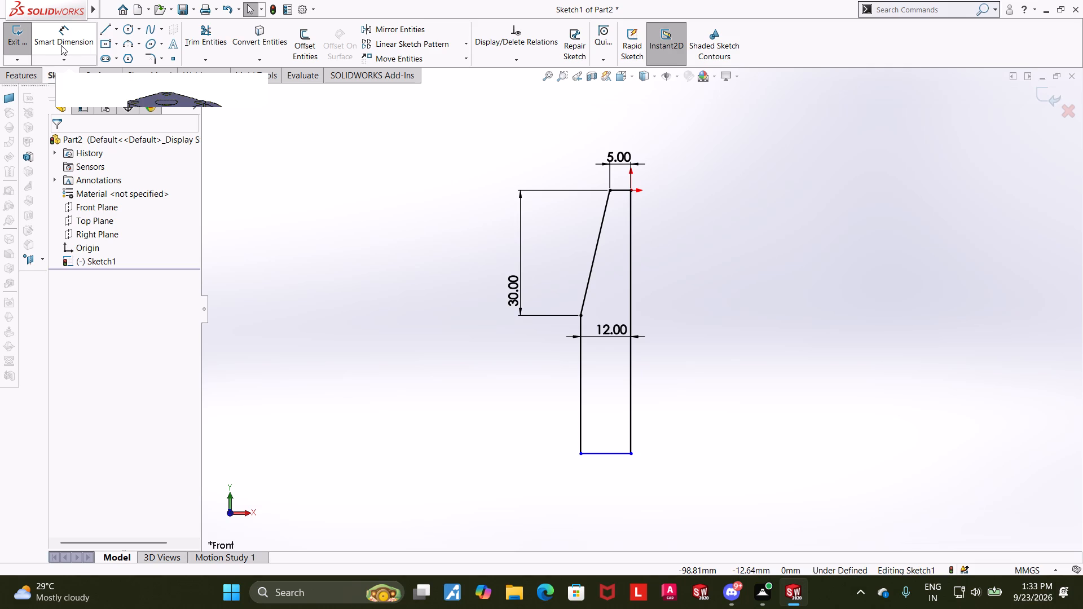
# Dimension the overall height from the origin to the bottom edge, trying 85/6 as its value and undoing that value.
pyautogui.click(61, 45)
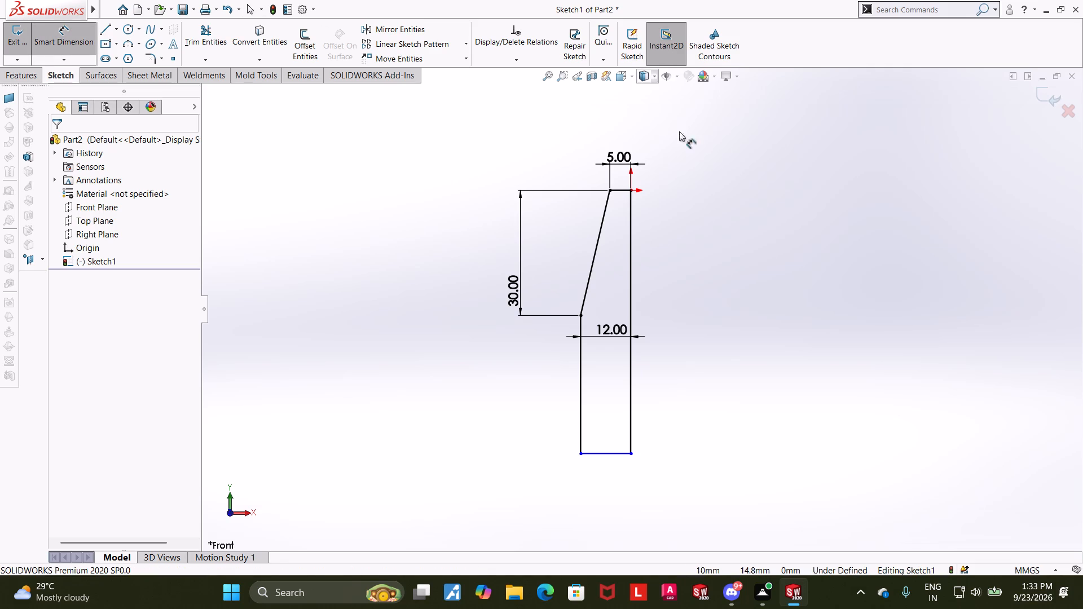
pyautogui.click(631, 189)
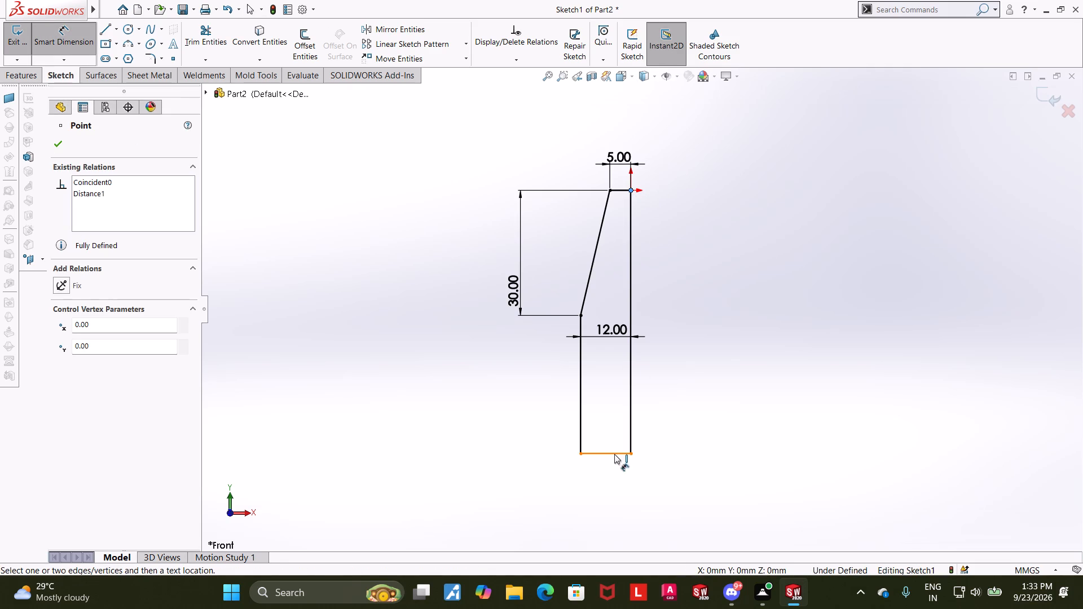
pyautogui.click(614, 454)
pyautogui.click(721, 413)
pyautogui.write('85/')
pyautogui.press('6')
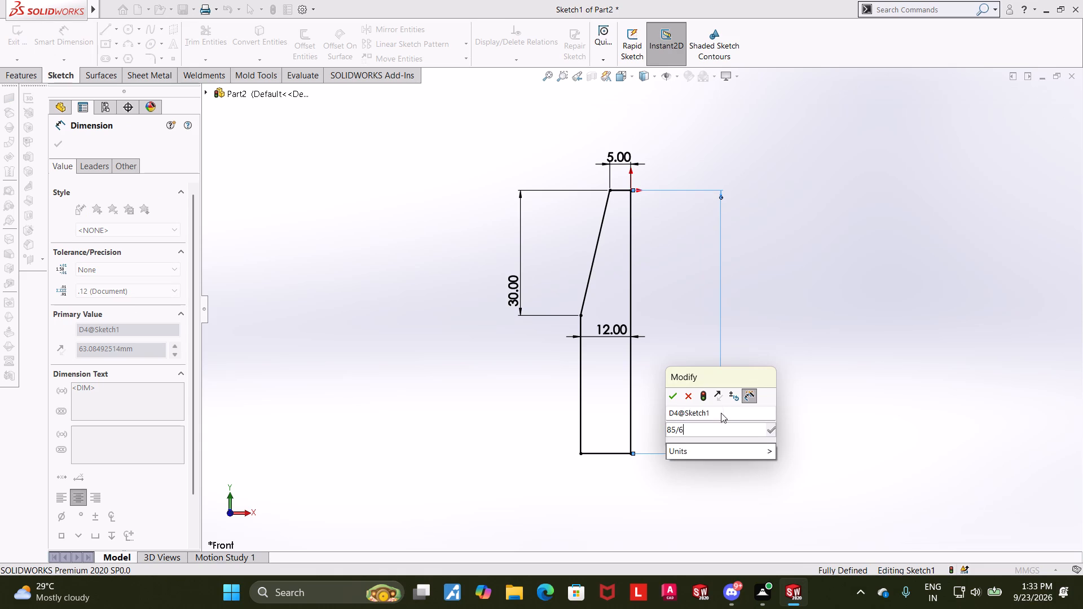
pyautogui.press('Return')
pyautogui.hotkey('ctrl', 'z')
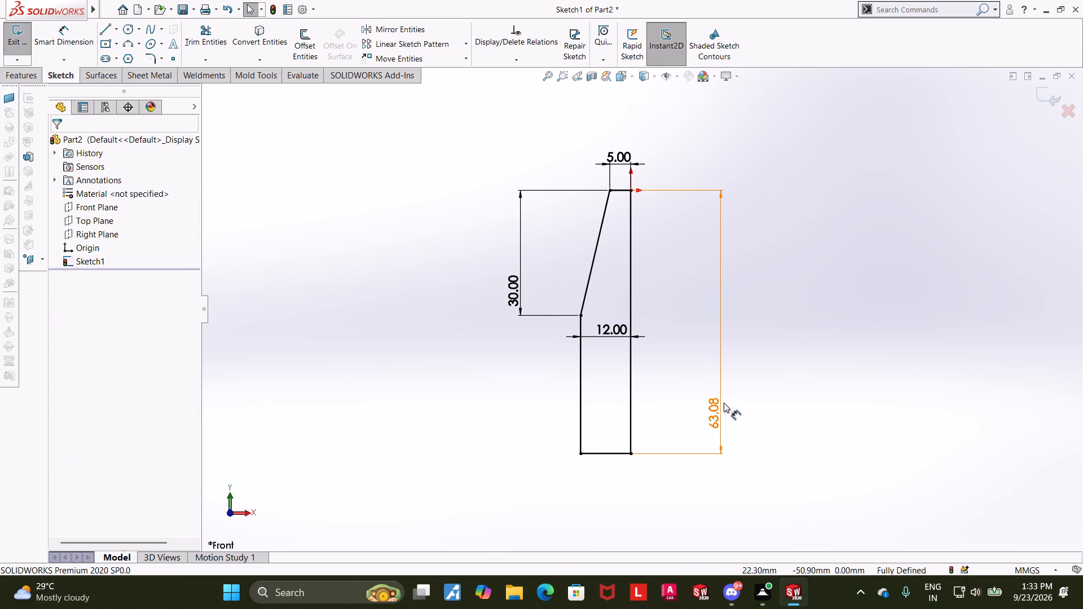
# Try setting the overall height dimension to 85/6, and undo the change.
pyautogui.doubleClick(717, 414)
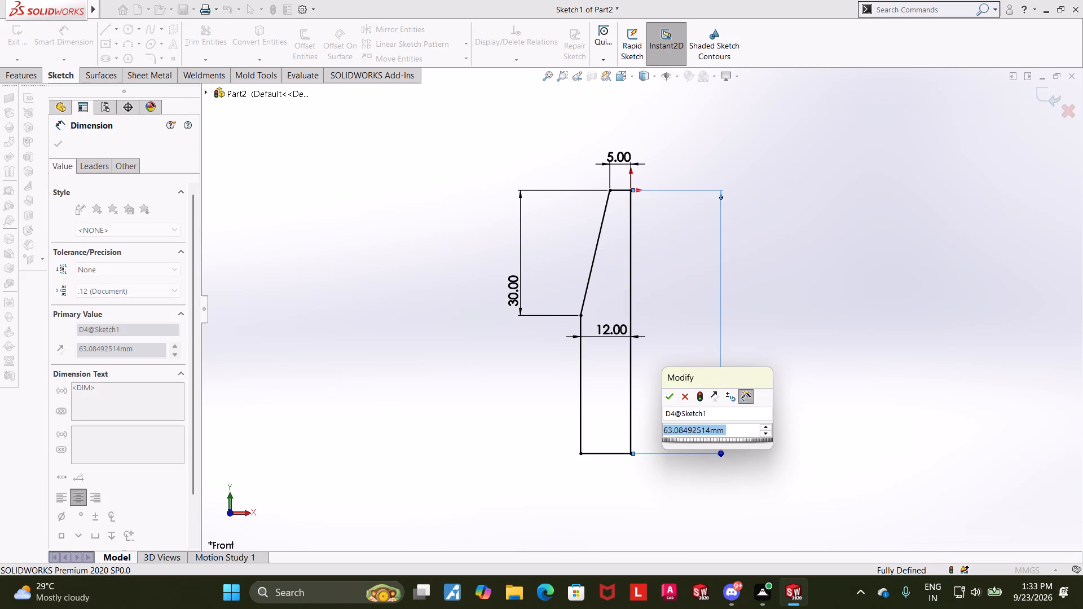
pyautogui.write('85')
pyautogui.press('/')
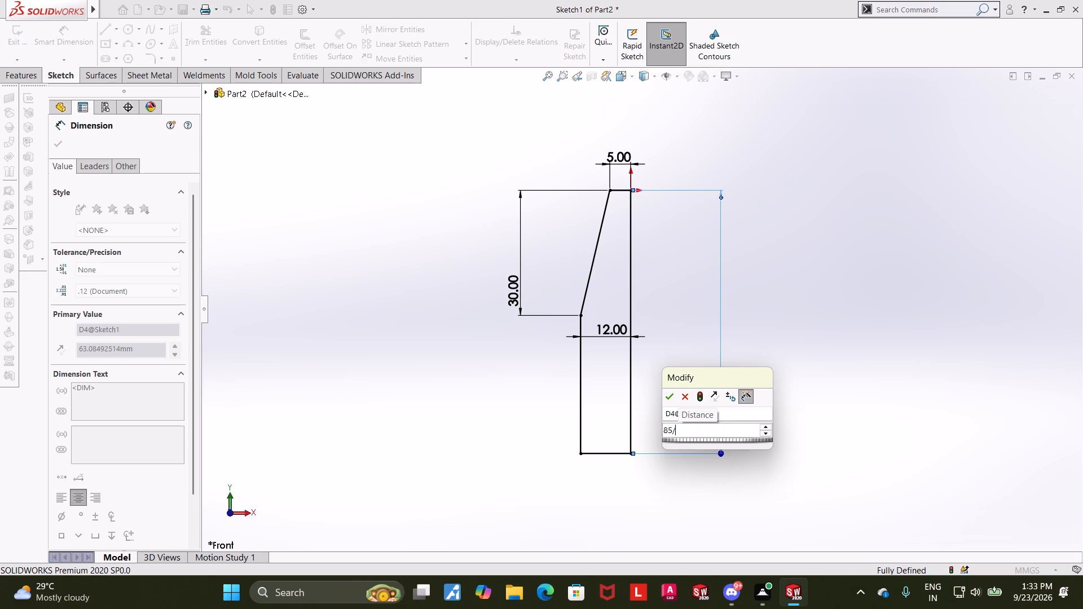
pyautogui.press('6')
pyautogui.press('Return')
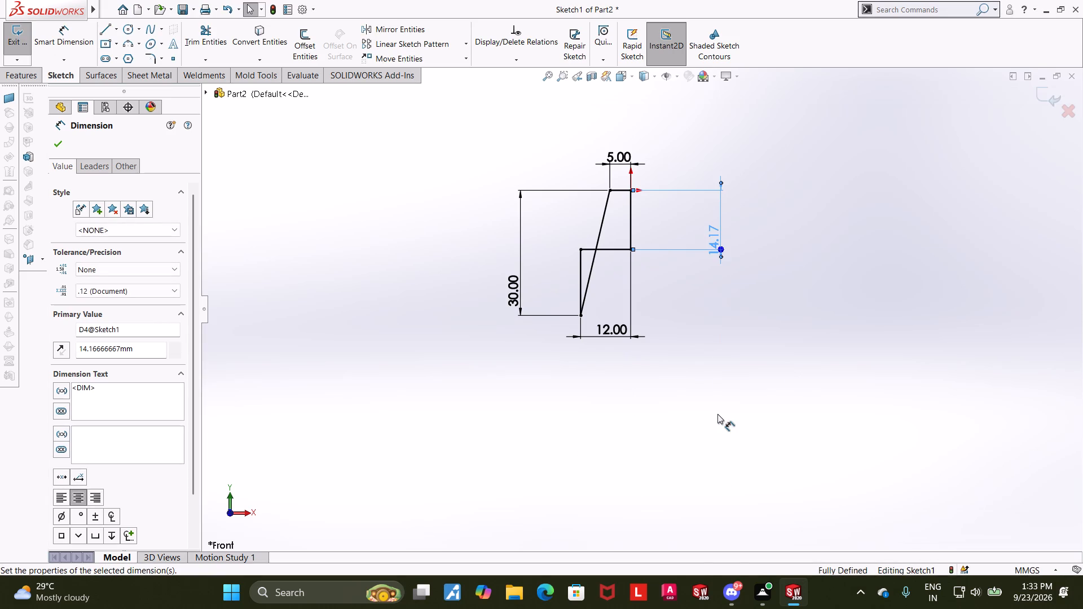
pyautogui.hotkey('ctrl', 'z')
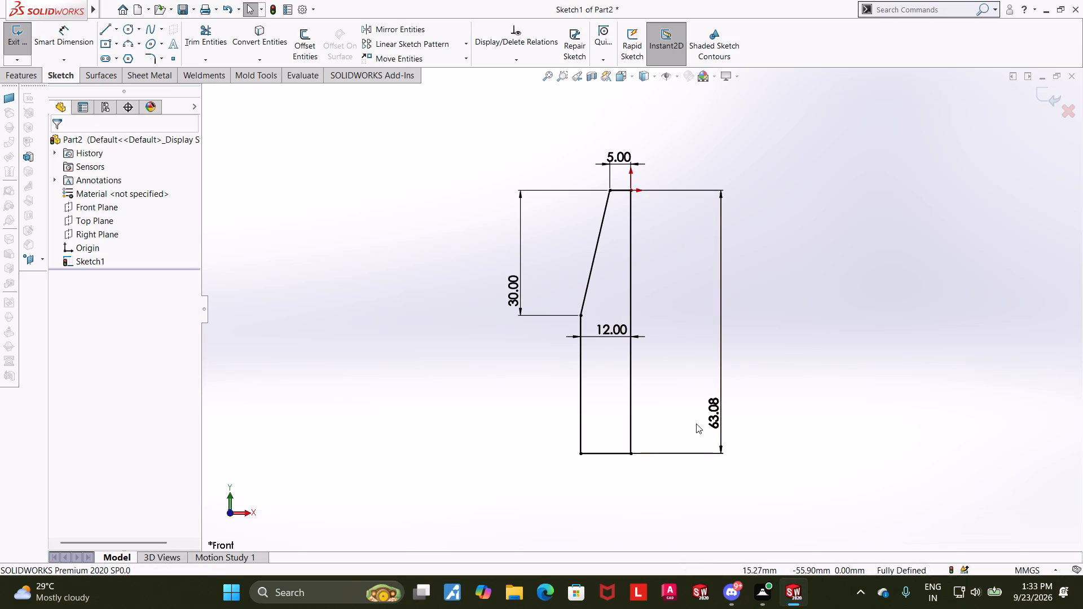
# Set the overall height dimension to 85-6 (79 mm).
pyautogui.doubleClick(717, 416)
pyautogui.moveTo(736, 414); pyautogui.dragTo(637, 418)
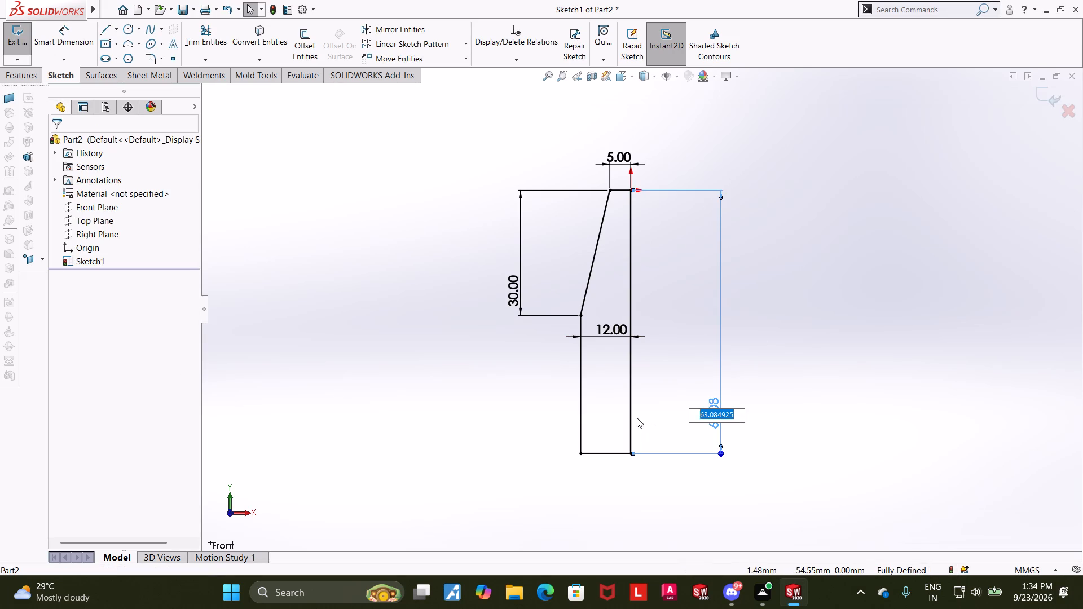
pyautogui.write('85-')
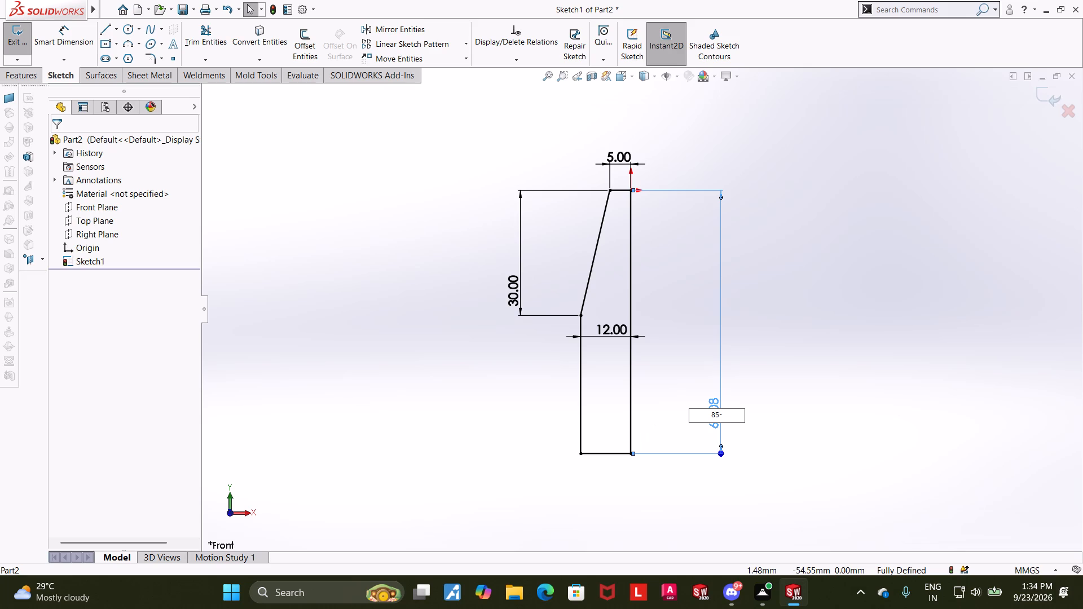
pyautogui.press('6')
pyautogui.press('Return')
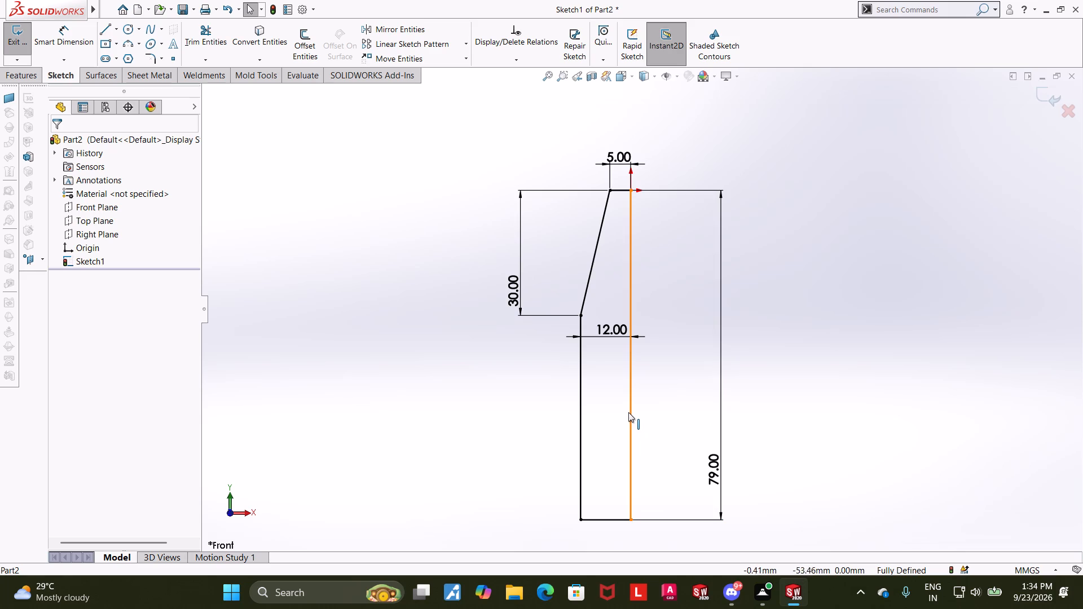
# Set the overall height dimension to 80-6 (74 mm) and exit the sketch.
pyautogui.doubleClick(717, 462)
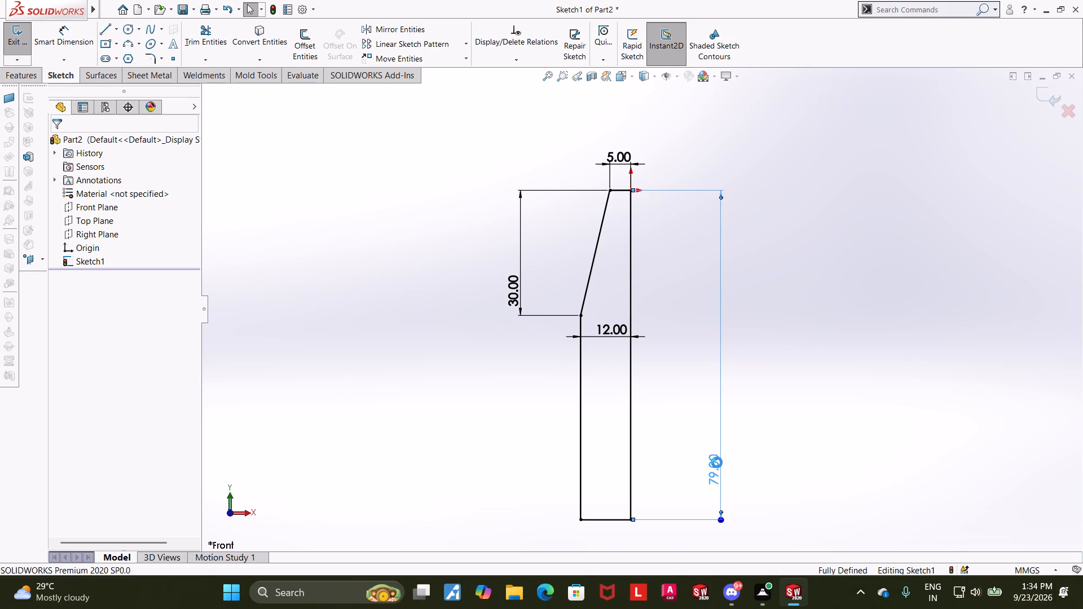
pyautogui.write('80-6')
pyautogui.press('Return')
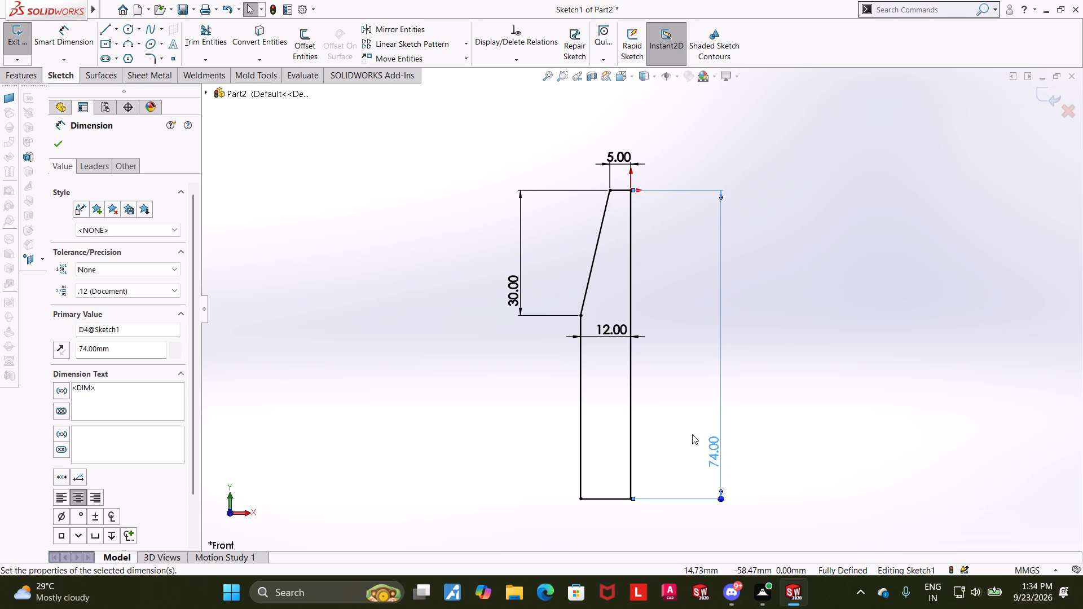
pyautogui.click(838, 349)
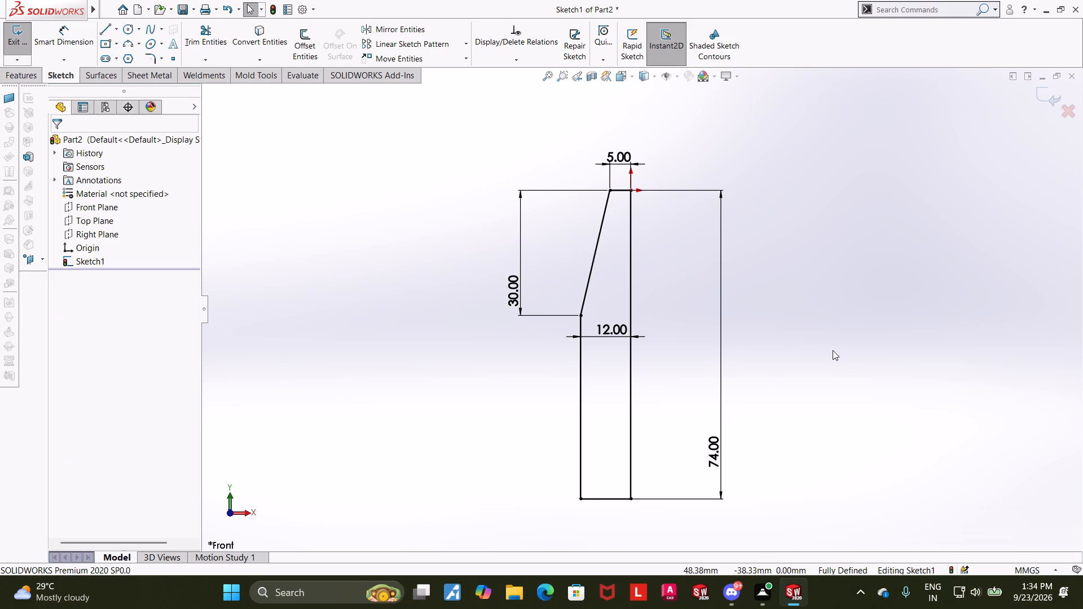
pyautogui.click(1055, 94)
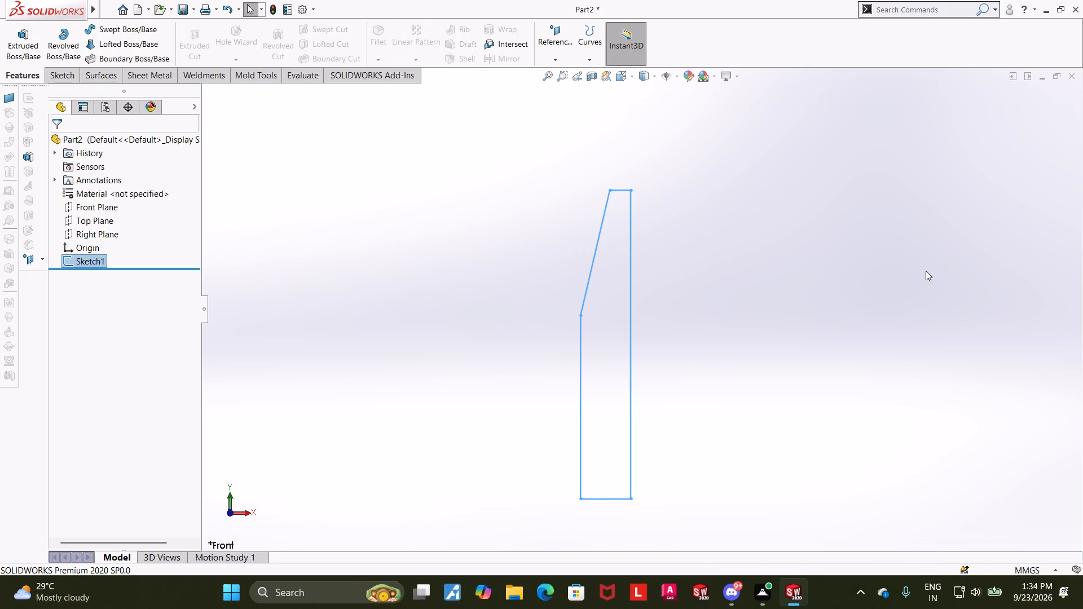
# Extrude the tapered profile 12 mm using a Mid Plane end condition.
pyautogui.moveTo(923, 272); pyautogui.dragTo(888, 285, button='middle')
pyautogui.scroll(1, 881, 313)
pyautogui.moveTo(875, 315); pyautogui.dragTo(846, 322, button='middle')
pyautogui.moveTo(805, 358); pyautogui.dragTo(829, 370, button='middle')
pyautogui.click(31, 39)
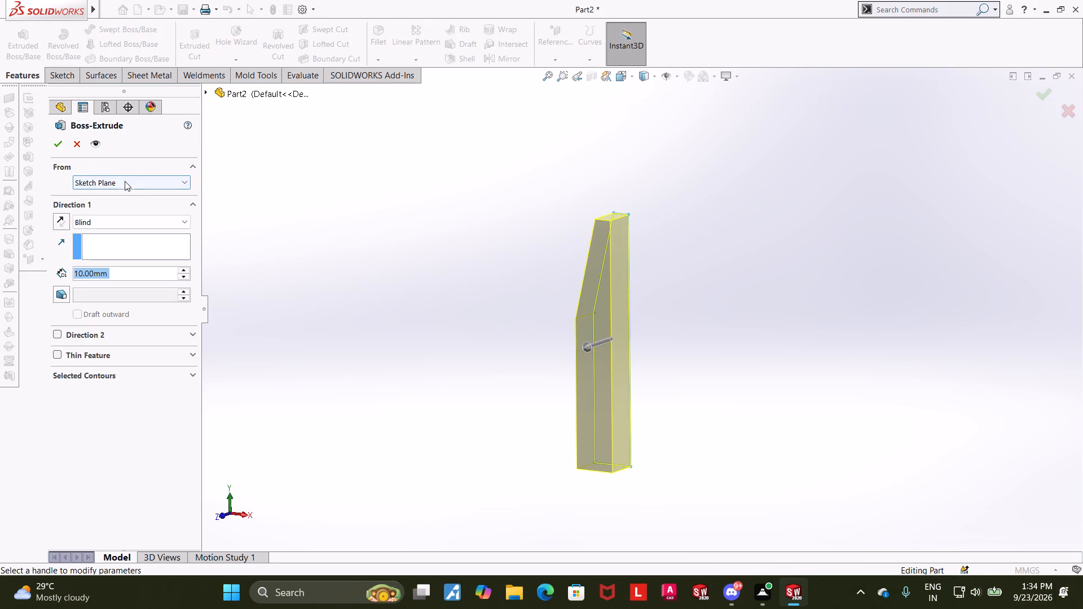
pyautogui.click(106, 221)
pyautogui.click(118, 282)
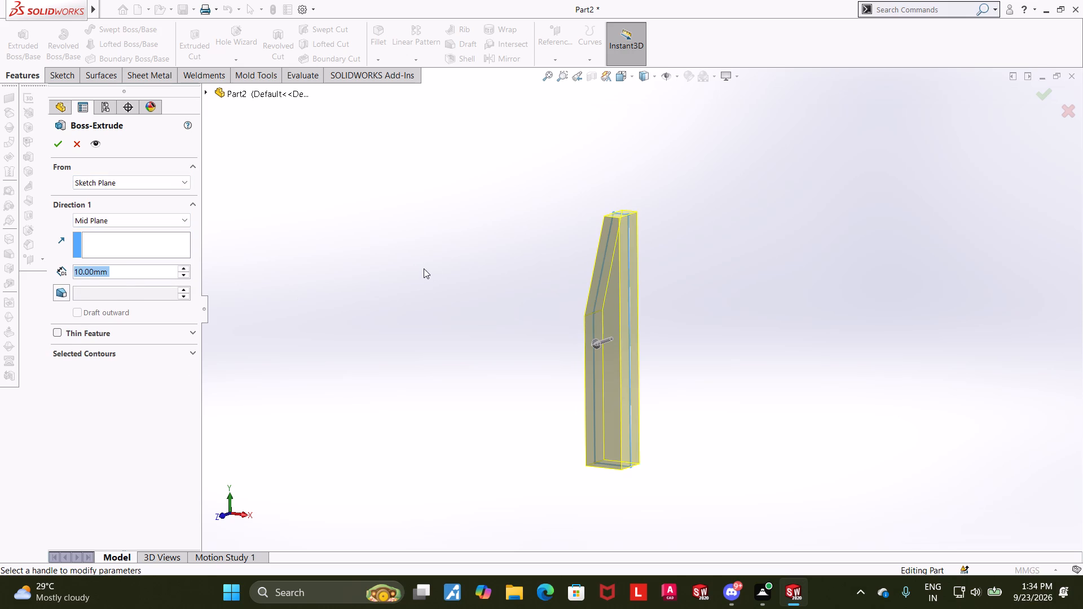
pyautogui.moveTo(420, 268); pyautogui.dragTo(437, 261, button='middle')
pyautogui.click(146, 275)
pyautogui.moveTo(146, 273); pyautogui.dragTo(53, 269)
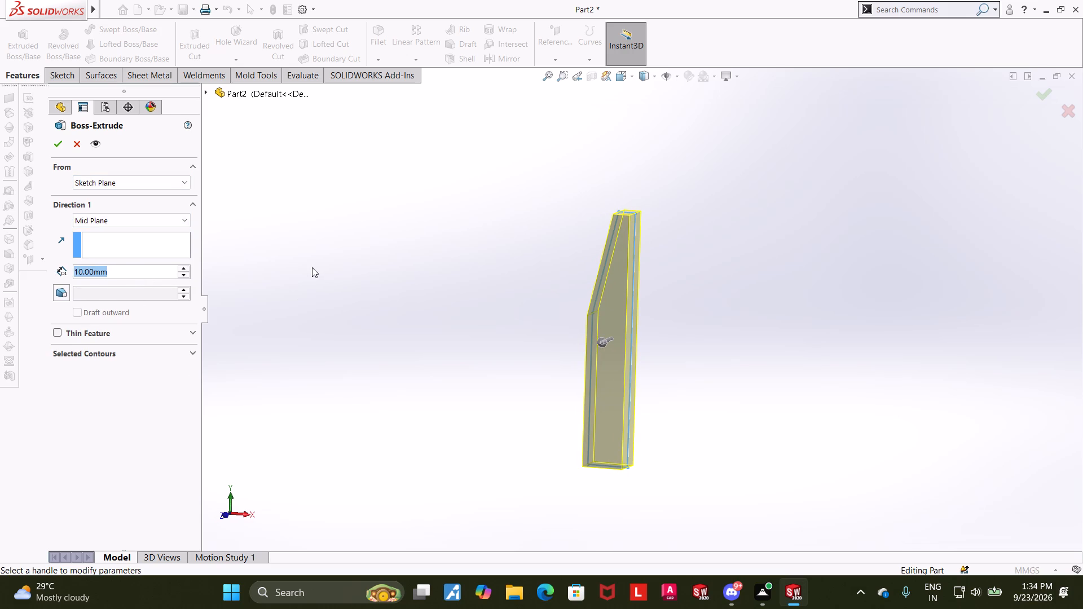
pyautogui.write('12')
pyautogui.press('Return')
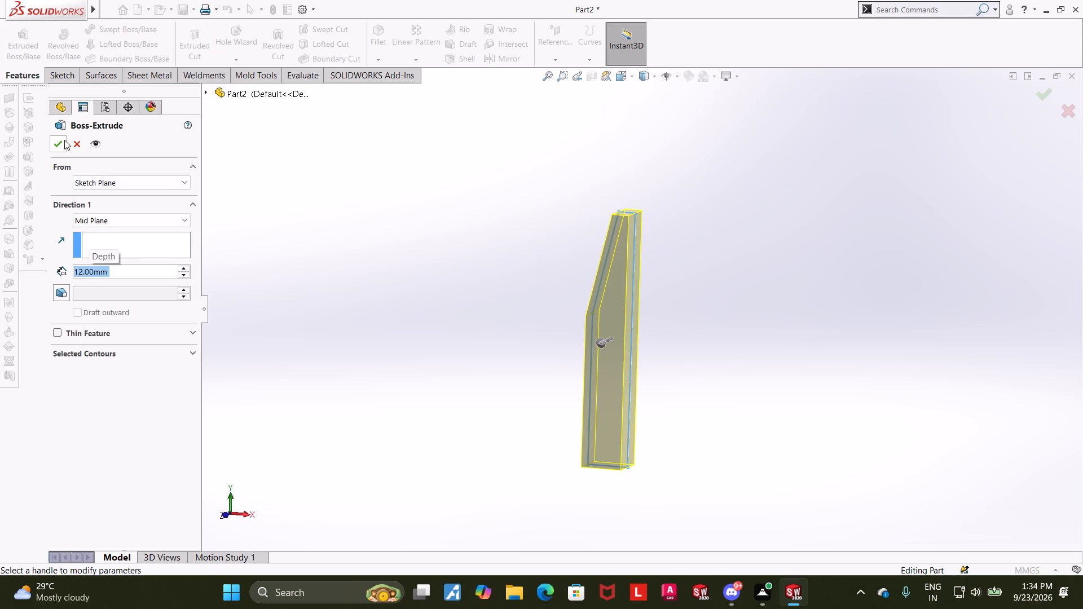
pyautogui.click(56, 145)
pyautogui.click(424, 289)
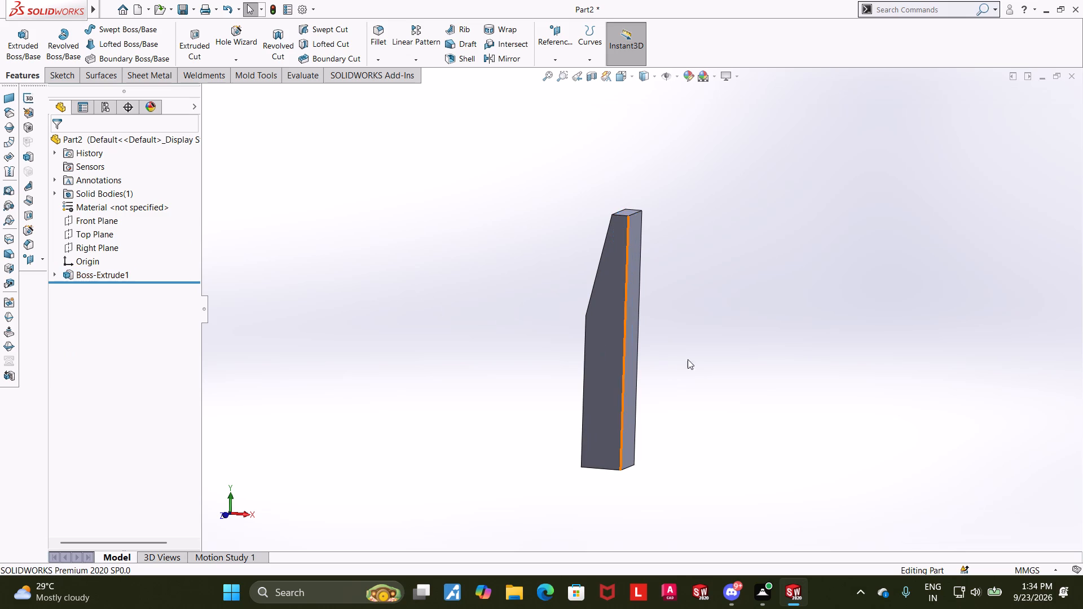
# On the body's long straight side face, sketch a circle centred on the bottom edge's midpoint and reaching the edge's corner.
pyautogui.scroll(1, 721, 365)
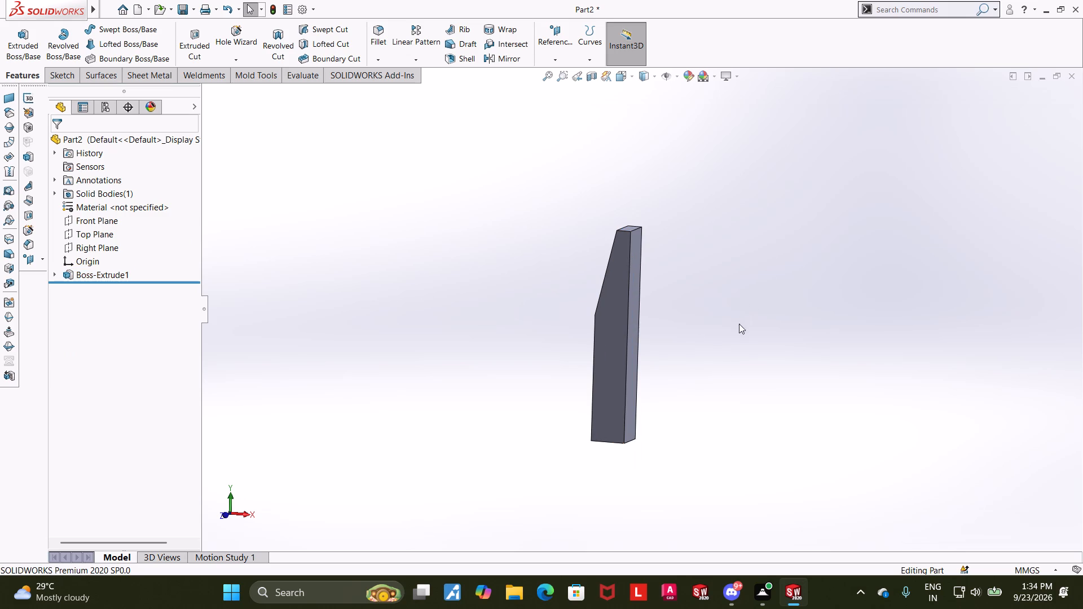
pyautogui.scroll(2, 736, 325)
pyautogui.scroll(-2, 687, 383)
pyautogui.moveTo(668, 385); pyautogui.dragTo(631, 376, button='middle')
pyautogui.click(605, 384)
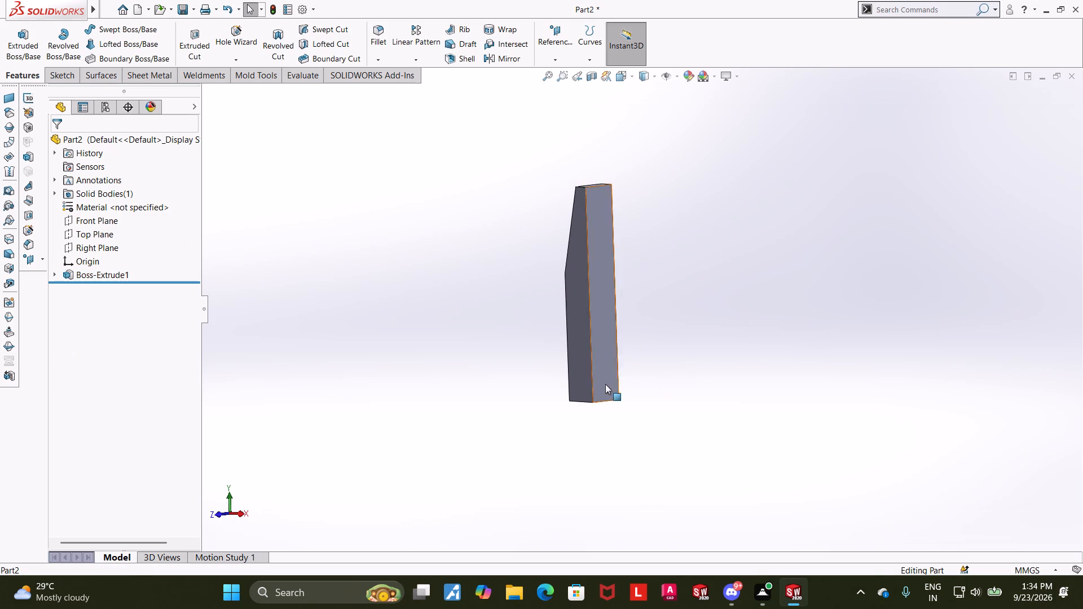
pyautogui.click(654, 352)
pyautogui.click(99, 290)
pyautogui.click(119, 276)
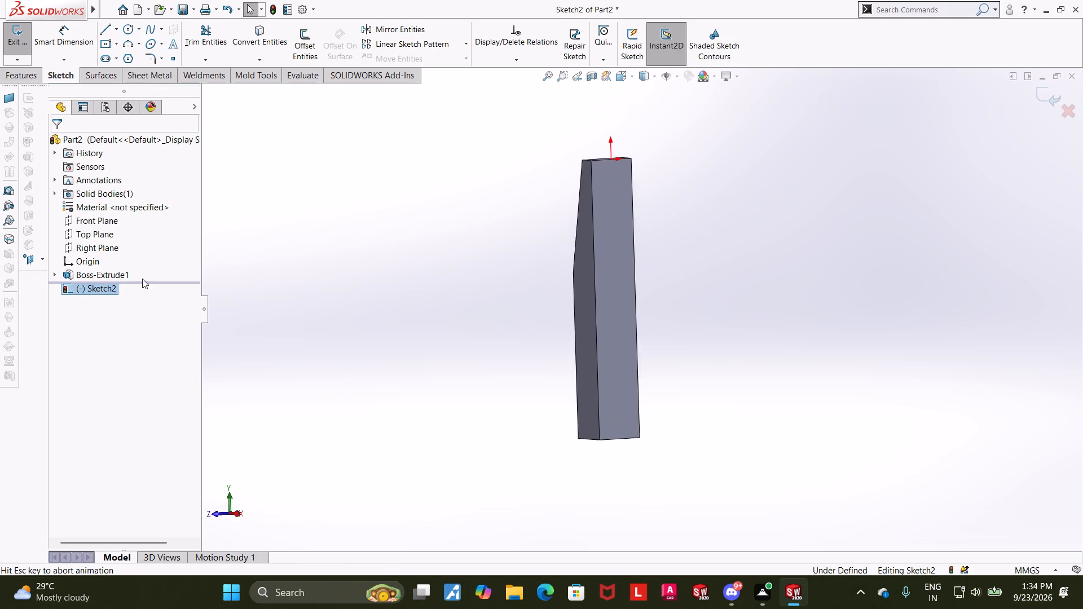
pyautogui.click(125, 32)
pyautogui.scroll(2, 666, 522)
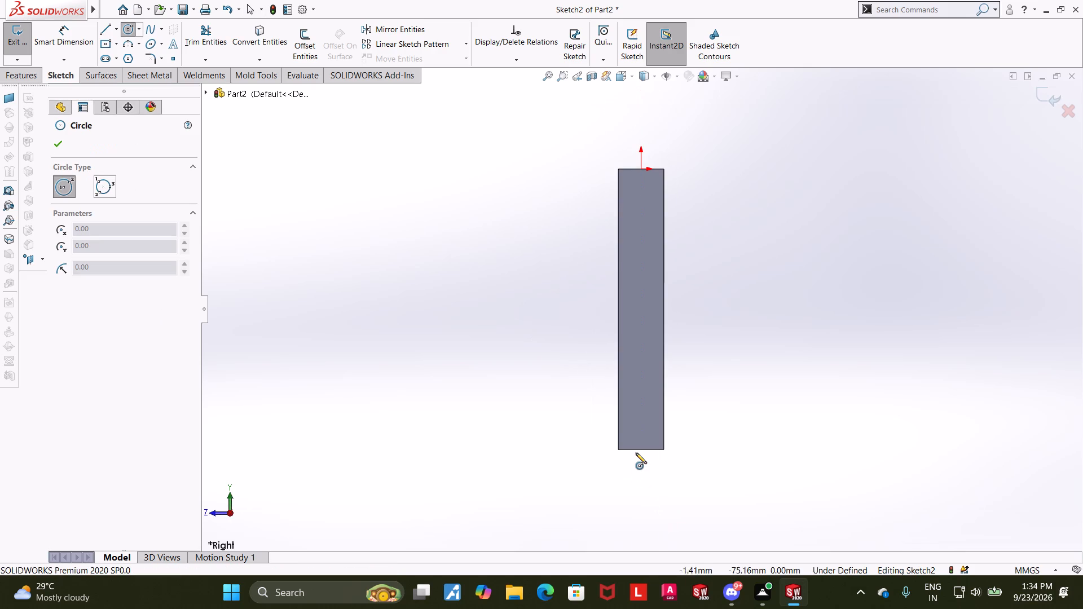
pyautogui.click(639, 449)
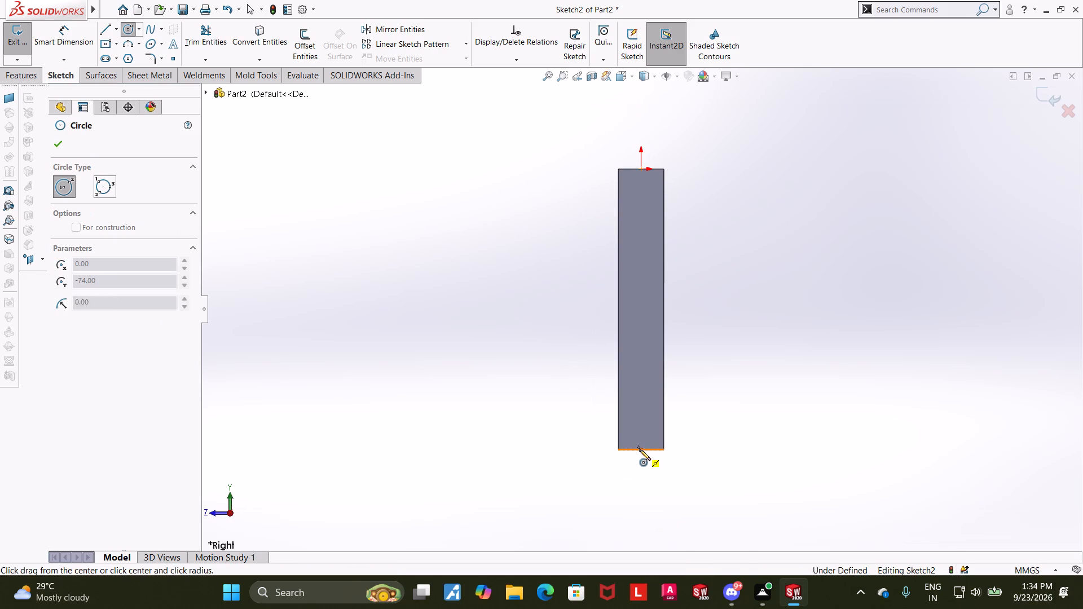
pyautogui.click(663, 451)
pyautogui.press('Escape')
pyautogui.press('Escape')
pyautogui.press('Escape')
pyautogui.press('Escape')
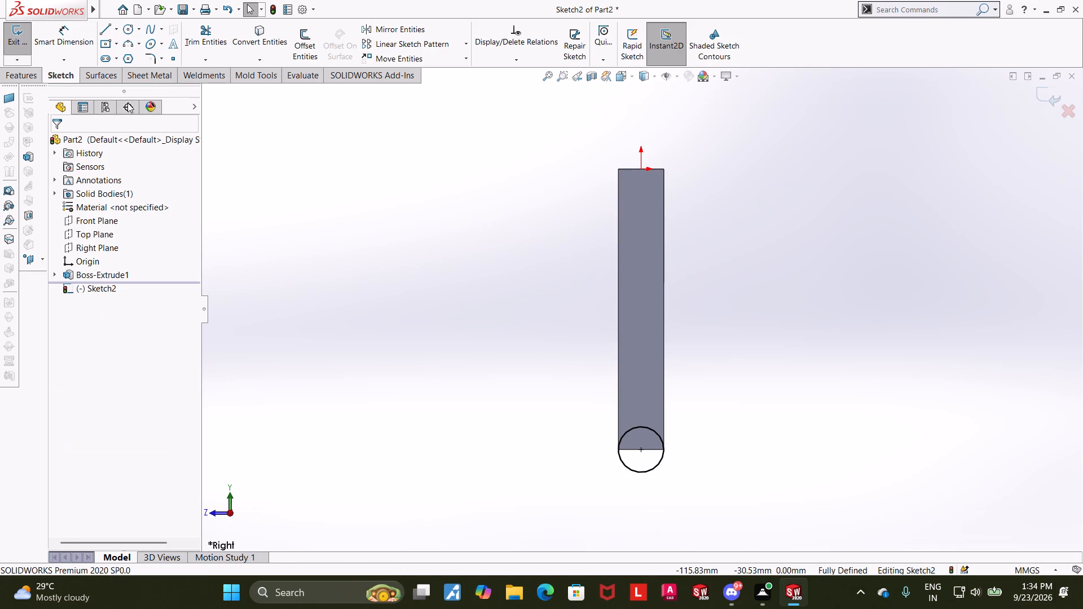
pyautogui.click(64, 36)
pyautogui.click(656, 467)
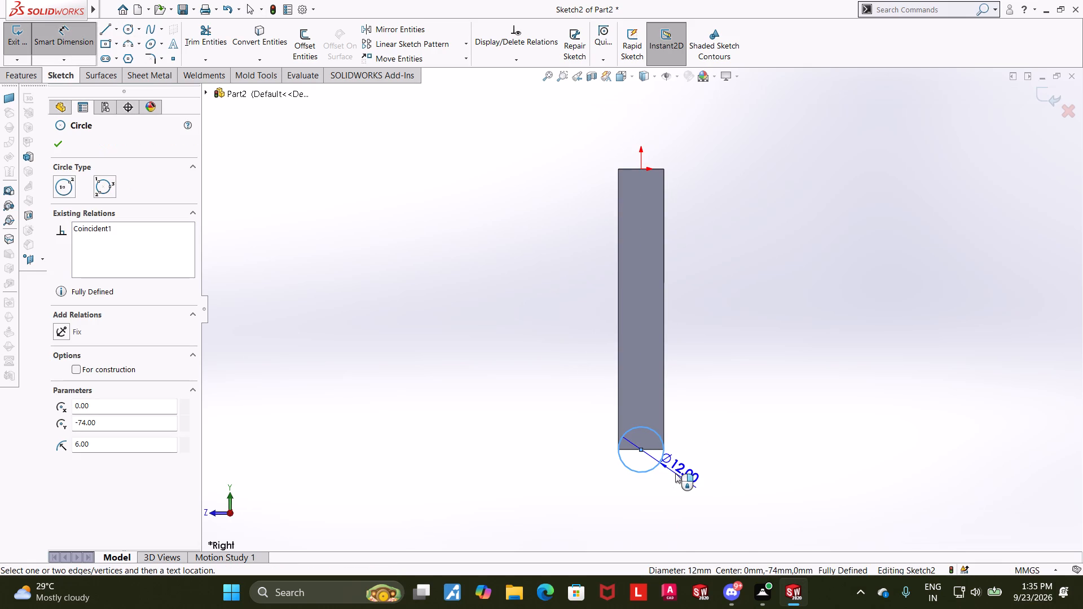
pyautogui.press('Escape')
# Exit the sketch and extrude the circle in the reversed direction, Up To Surface, ending at the body's opposite side face.
pyautogui.moveTo(679, 473); pyautogui.dragTo(721, 475, button='middle')
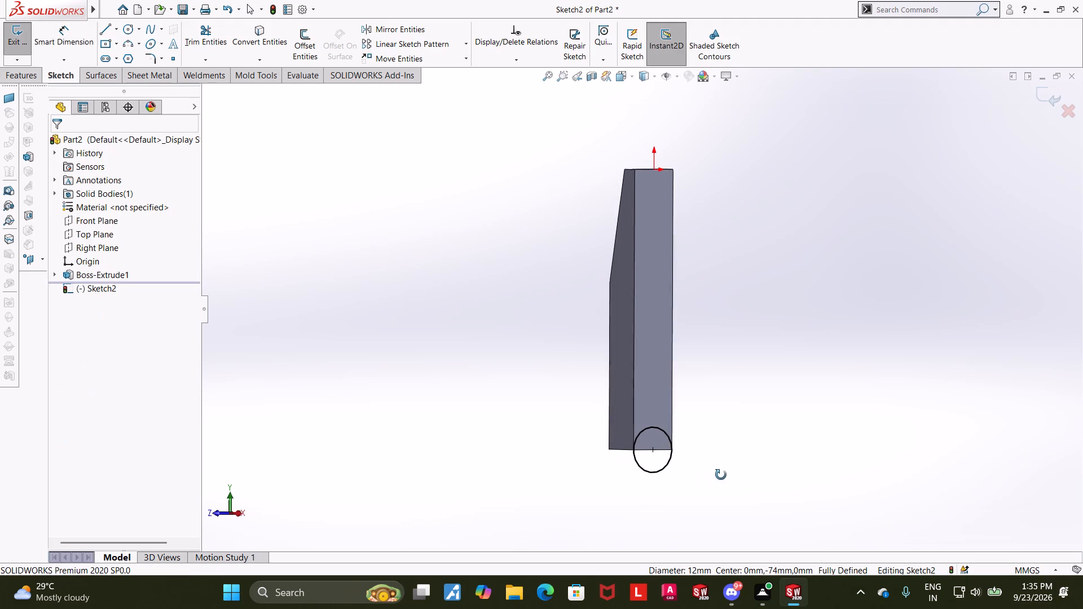
pyautogui.moveTo(721, 475); pyautogui.dragTo(722, 474, button='middle')
pyautogui.click(1041, 98)
pyautogui.moveTo(818, 269); pyautogui.dragTo(860, 282, button='middle')
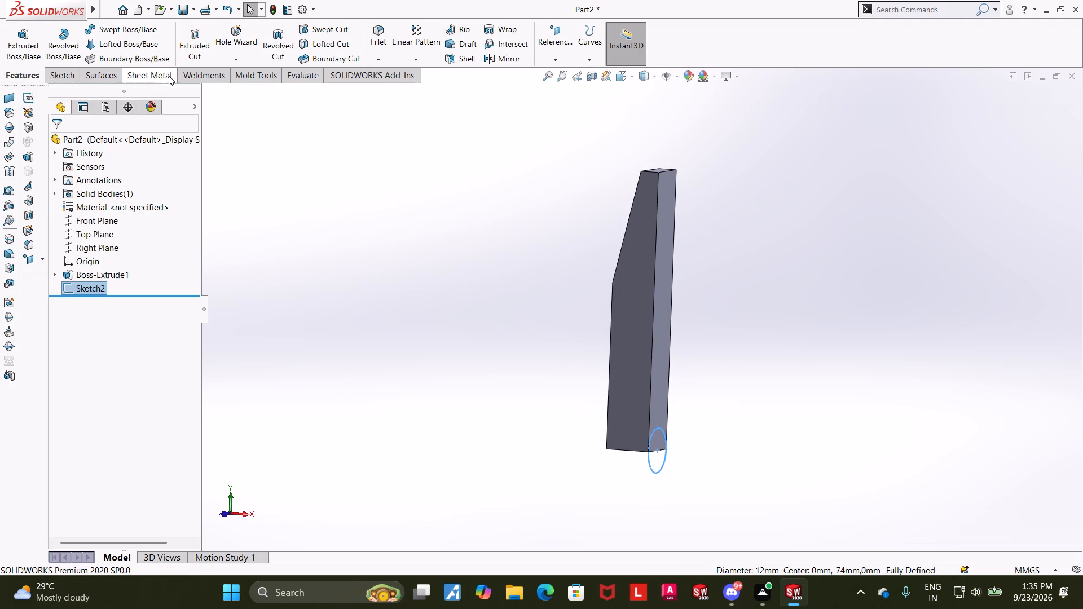
pyautogui.click(31, 32)
pyautogui.moveTo(311, 241); pyautogui.dragTo(425, 247, button='middle')
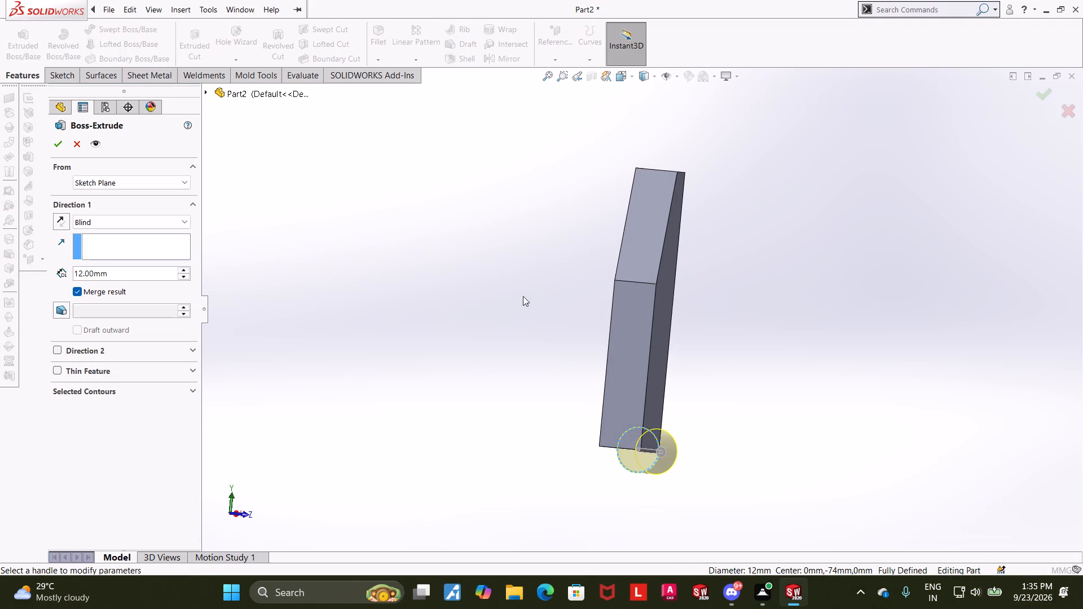
pyautogui.click(55, 222)
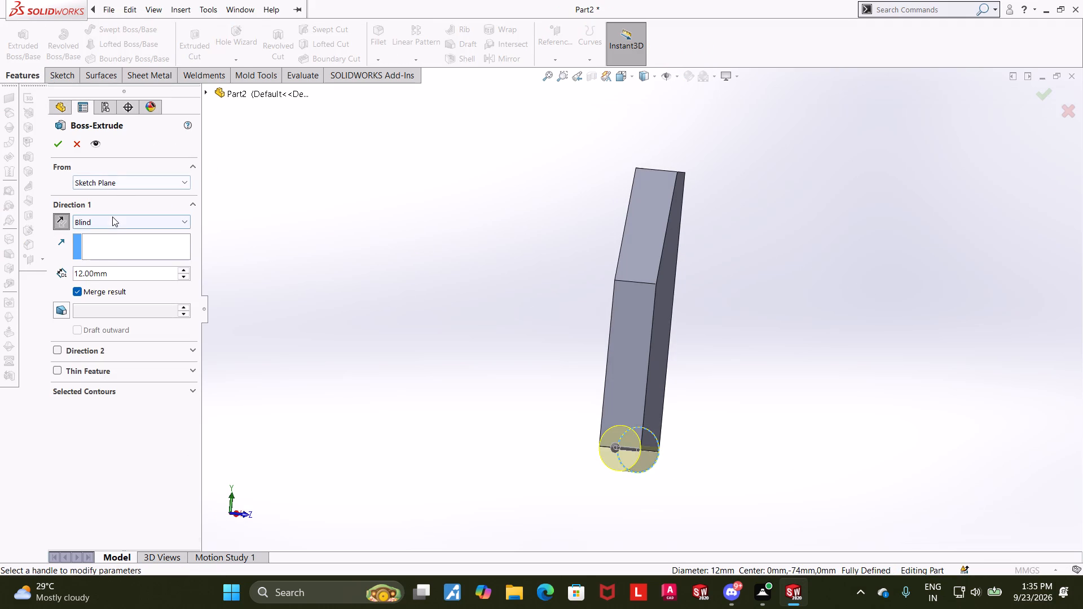
pyautogui.click(112, 217)
pyautogui.click(122, 263)
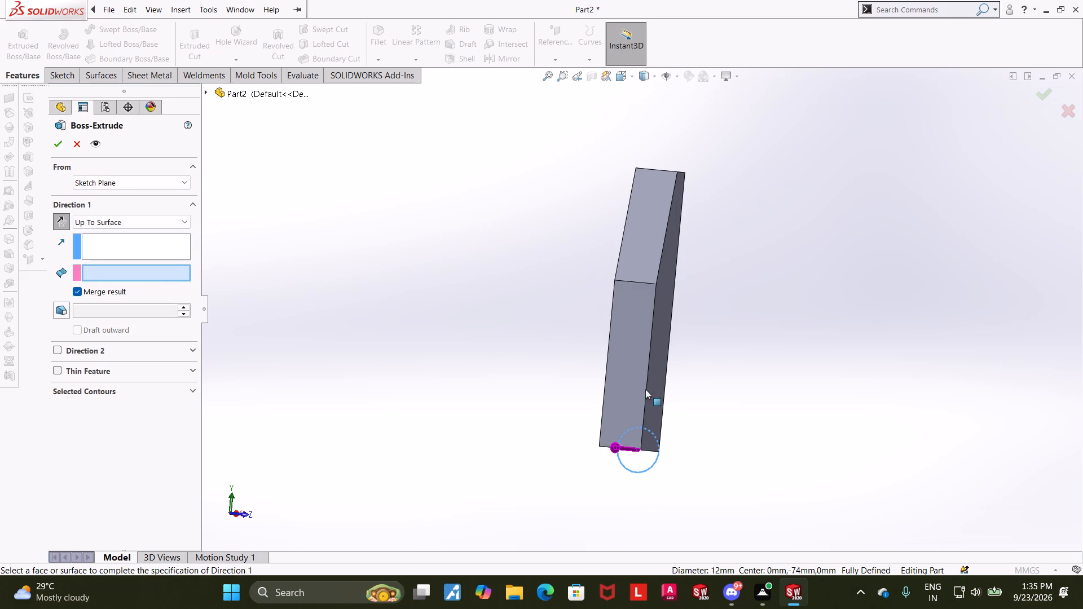
pyautogui.click(635, 381)
pyautogui.moveTo(801, 381); pyautogui.dragTo(769, 392, button='middle')
pyautogui.click(62, 144)
pyautogui.click(394, 325)
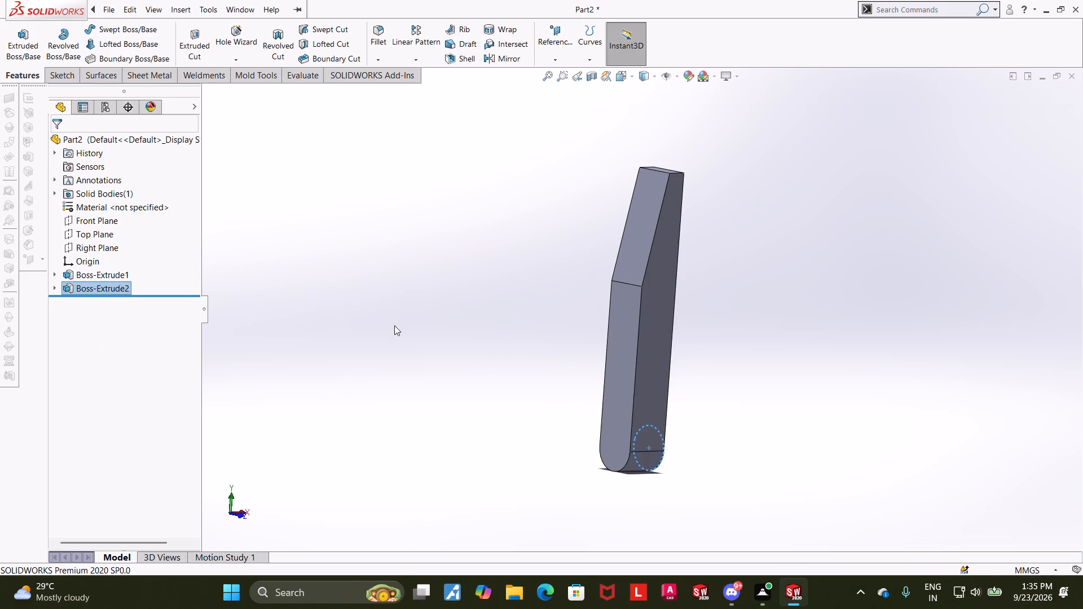
# On the flat long side face, sketch a circle about 9.7 mm in diameter on the vertical centreline near the rounded end.
pyautogui.scroll(1, 838, 372)
pyautogui.moveTo(821, 375); pyautogui.dragTo(753, 362, button='middle')
pyautogui.scroll(-2, 777, 327)
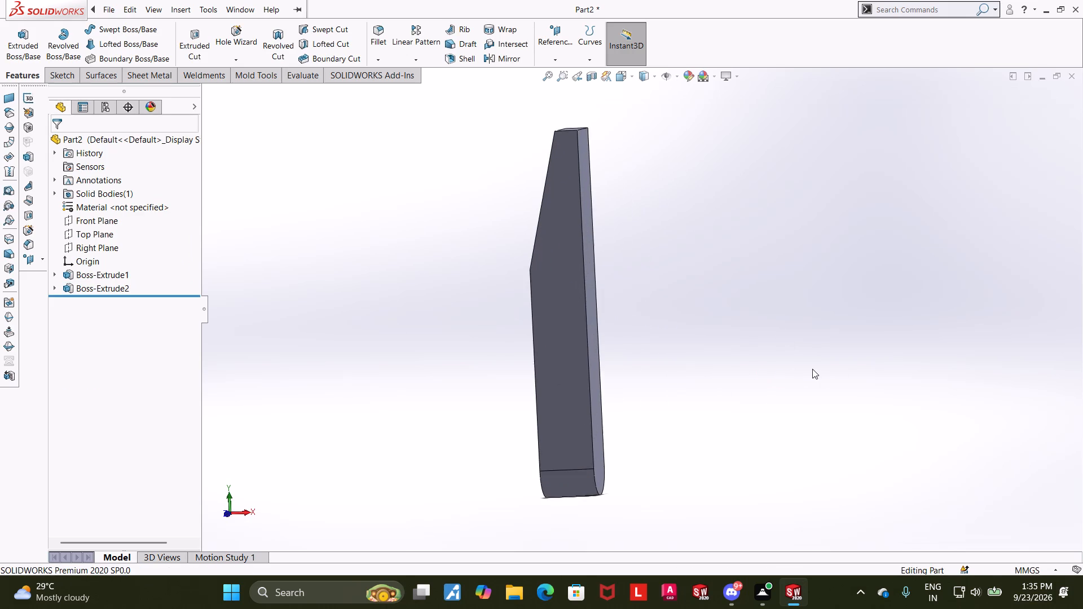
pyautogui.moveTo(811, 370); pyautogui.dragTo(746, 392, button='middle')
pyautogui.click(602, 393)
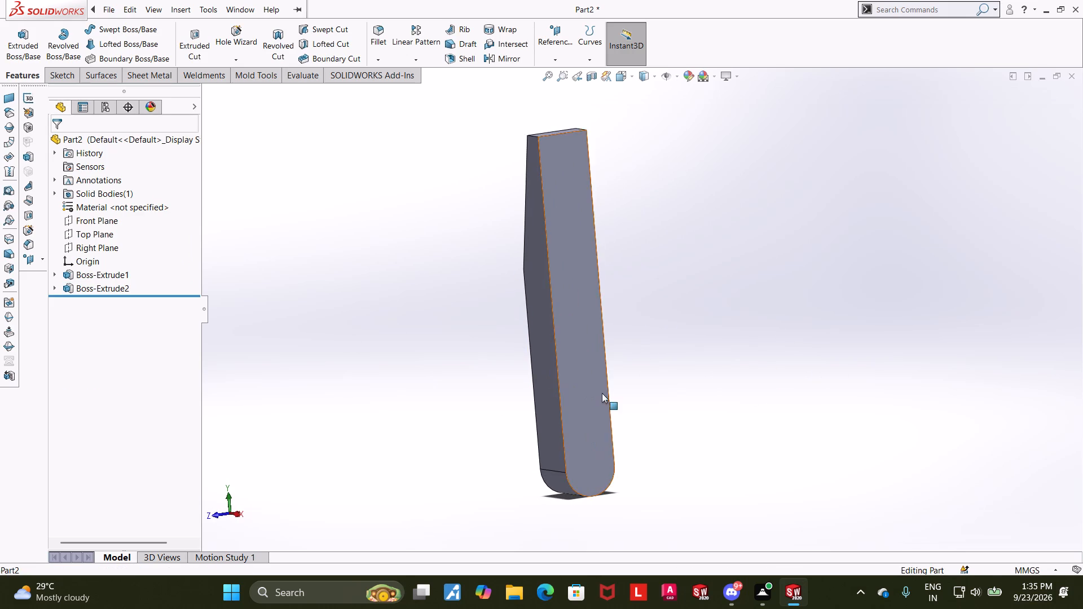
pyautogui.click(651, 360)
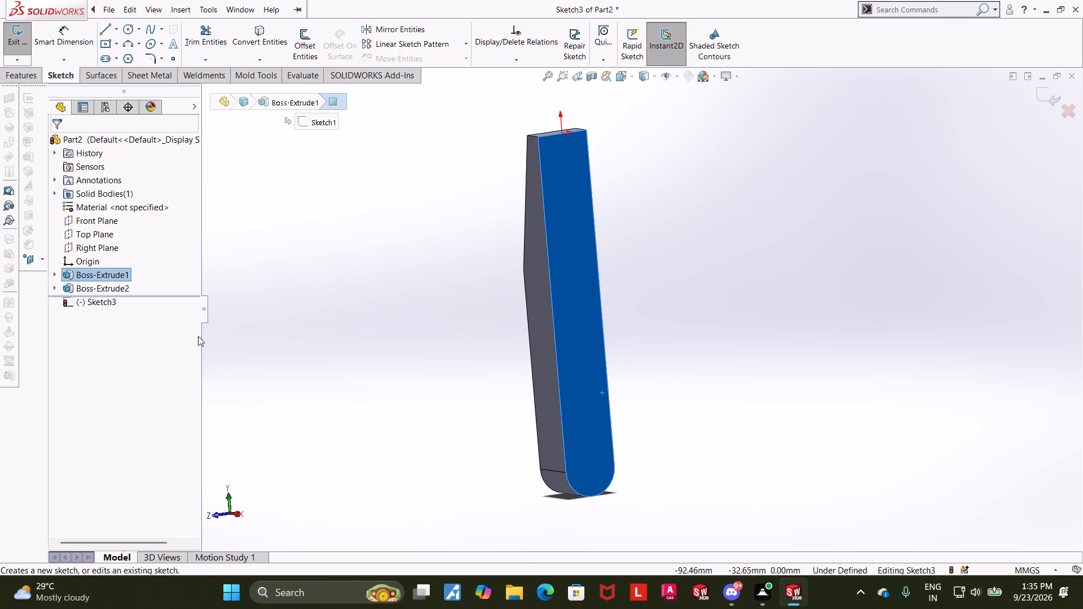
pyautogui.click(108, 306)
pyautogui.click(133, 293)
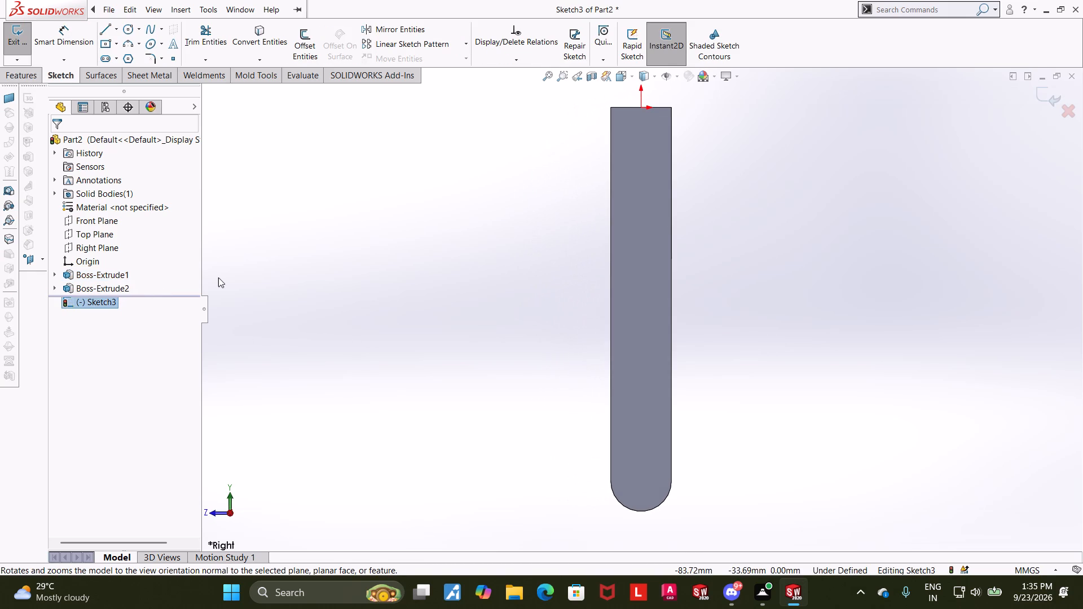
pyautogui.click(129, 31)
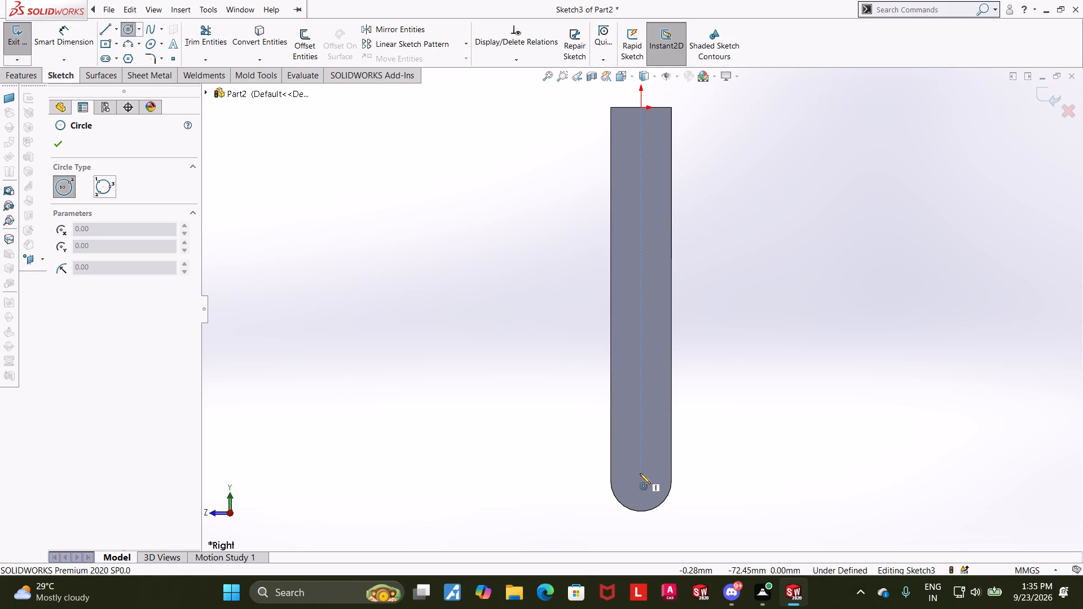
pyautogui.click(640, 473)
pyautogui.click(655, 453)
pyautogui.press('Escape')
pyautogui.press('Escape')
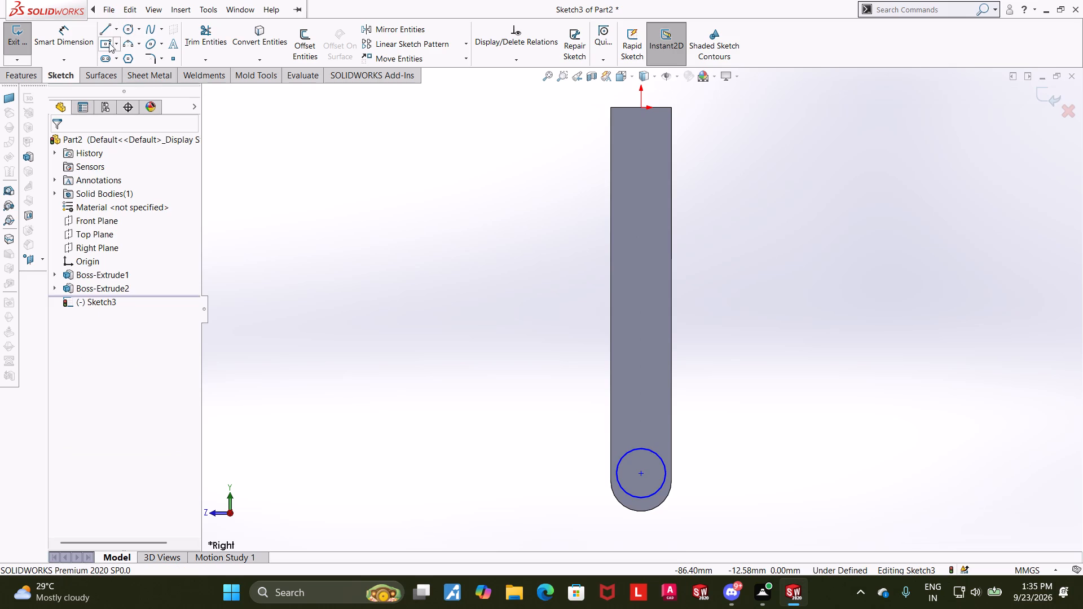
# Dimension the circle's diameter as 4.8 mm and exit the sketch.
pyautogui.click(74, 37)
pyautogui.click(655, 454)
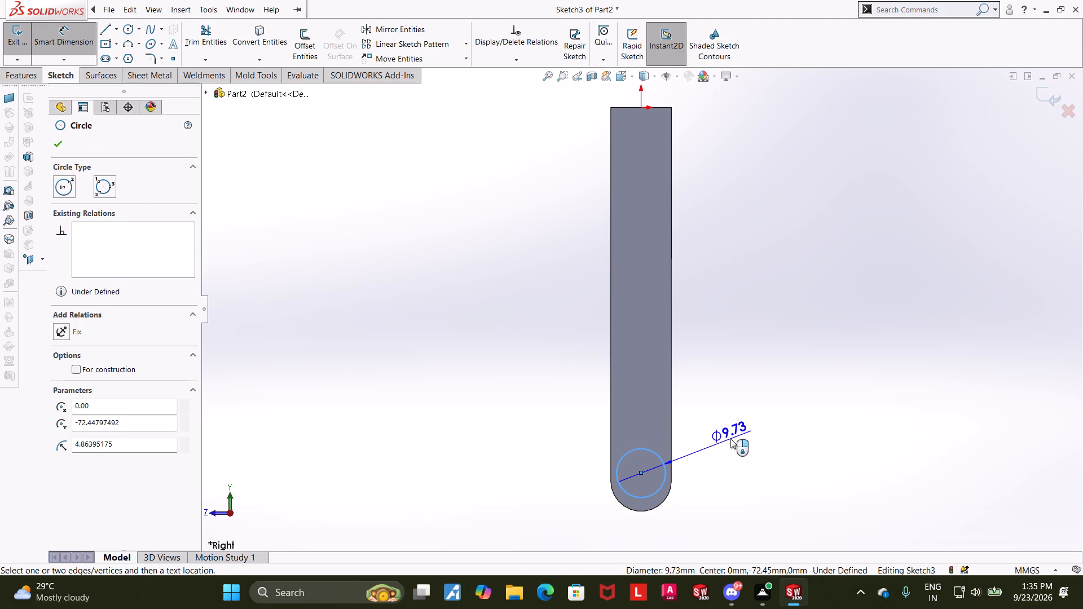
pyautogui.click(730, 439)
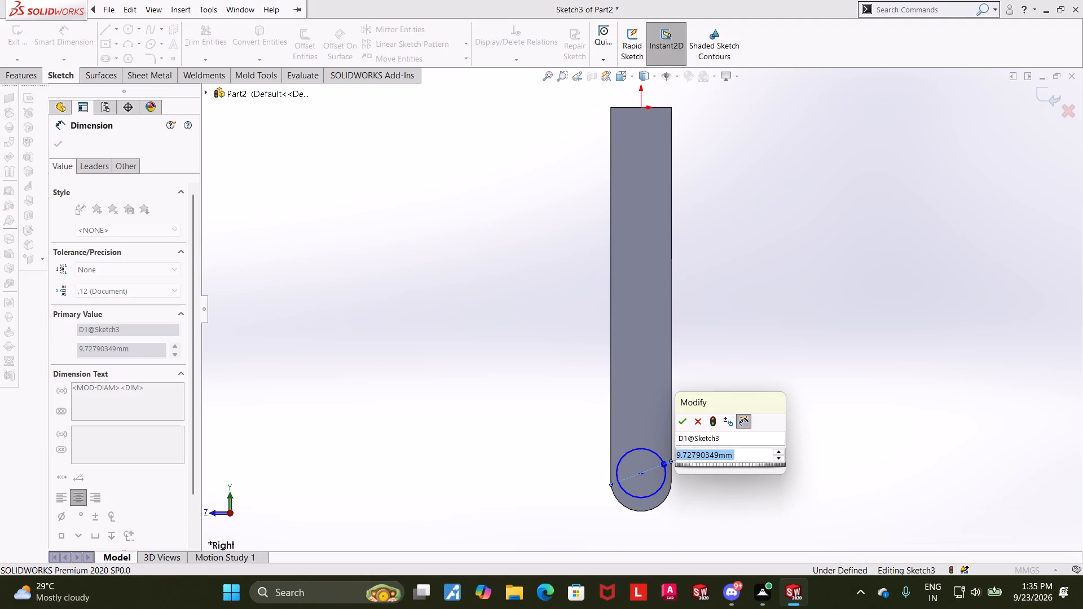
pyautogui.write('4.')
pyautogui.press('8')
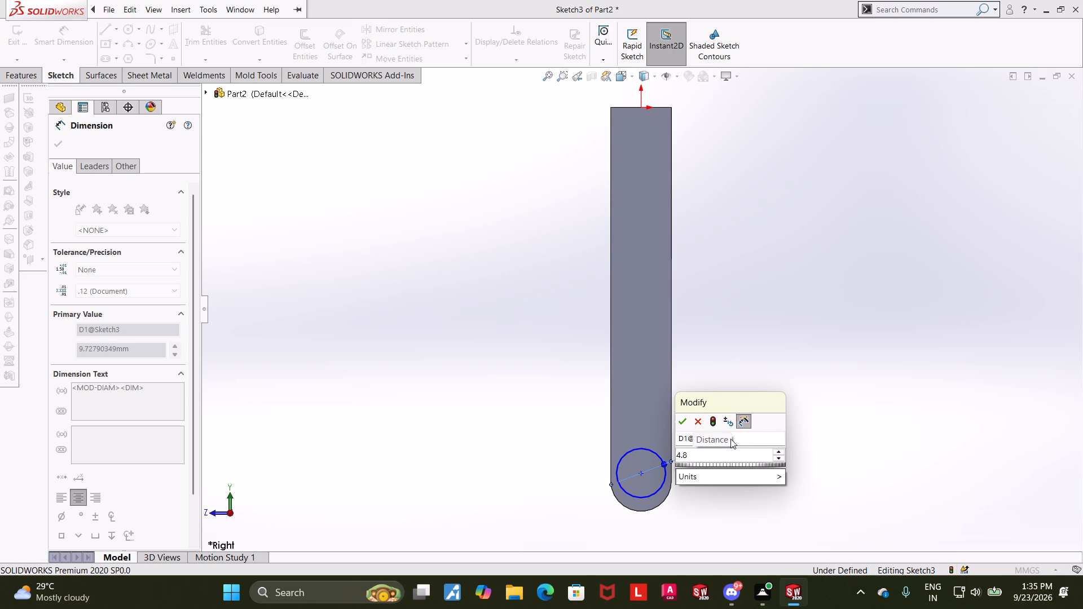
pyautogui.press('Return')
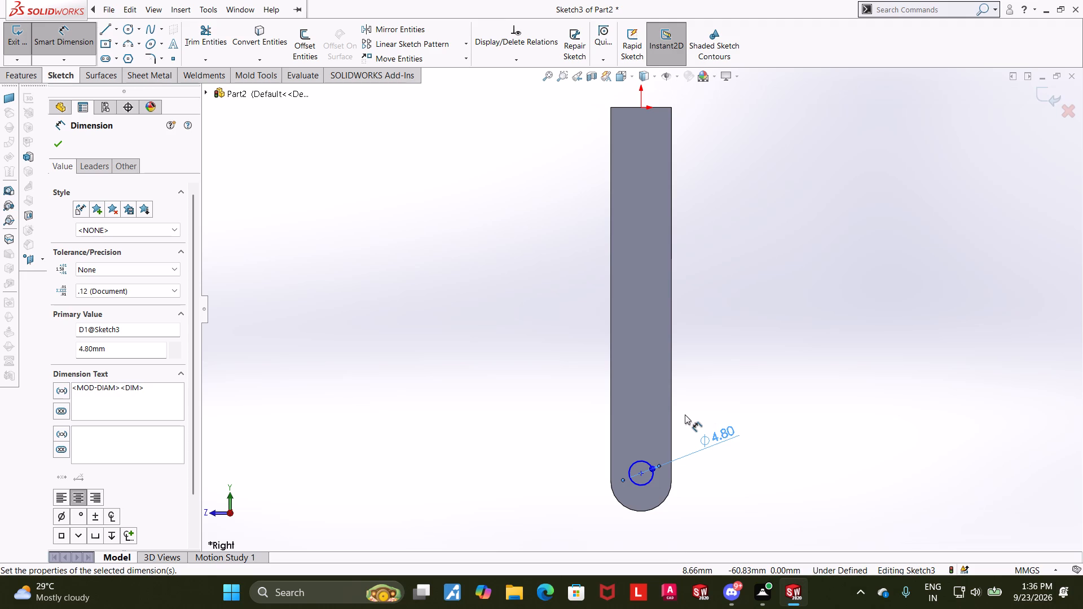
pyautogui.click(1037, 92)
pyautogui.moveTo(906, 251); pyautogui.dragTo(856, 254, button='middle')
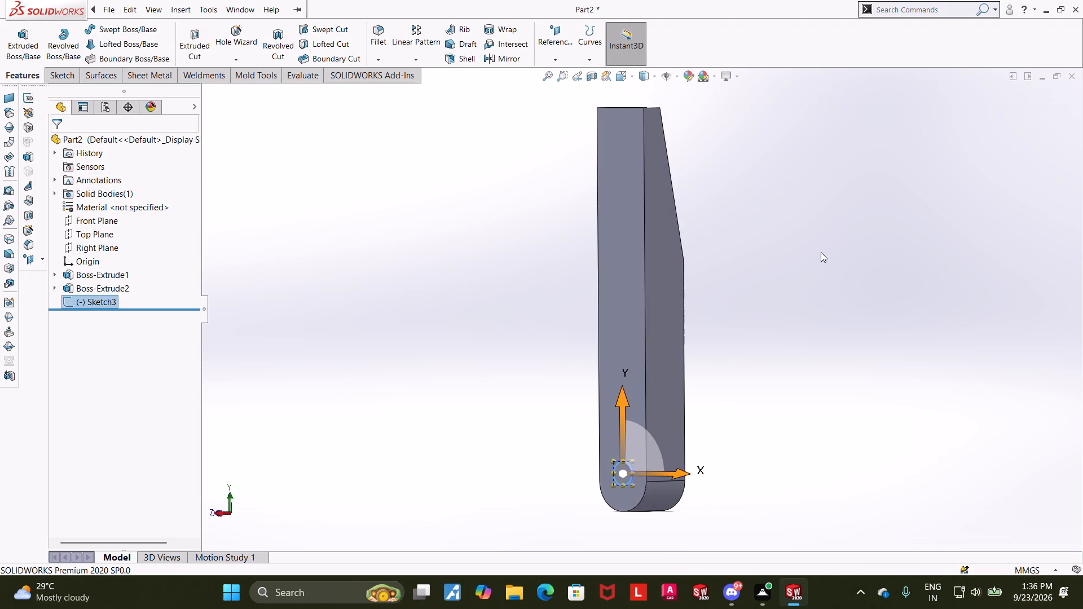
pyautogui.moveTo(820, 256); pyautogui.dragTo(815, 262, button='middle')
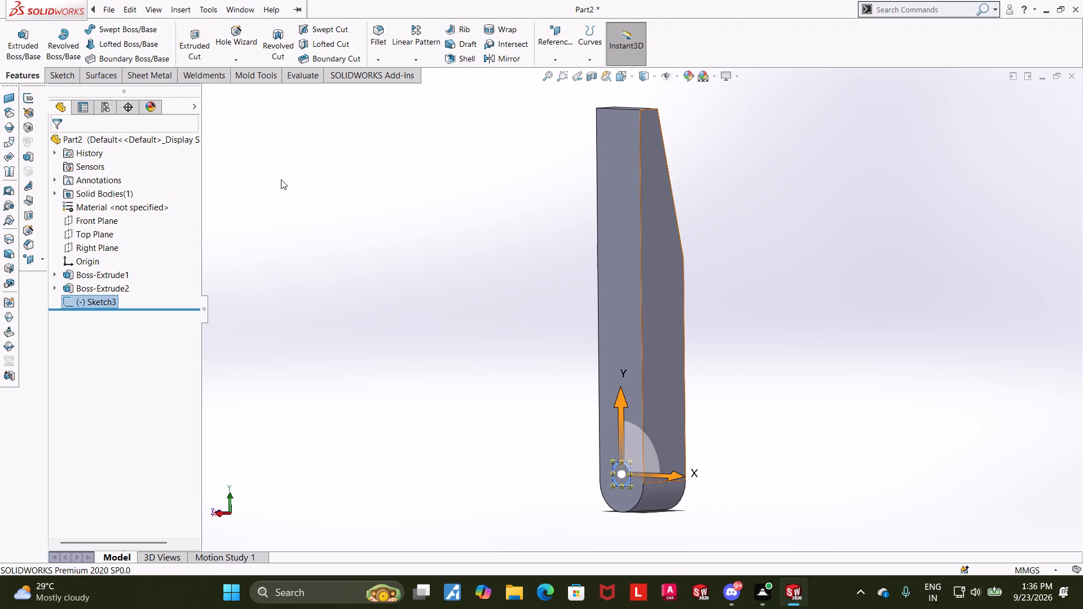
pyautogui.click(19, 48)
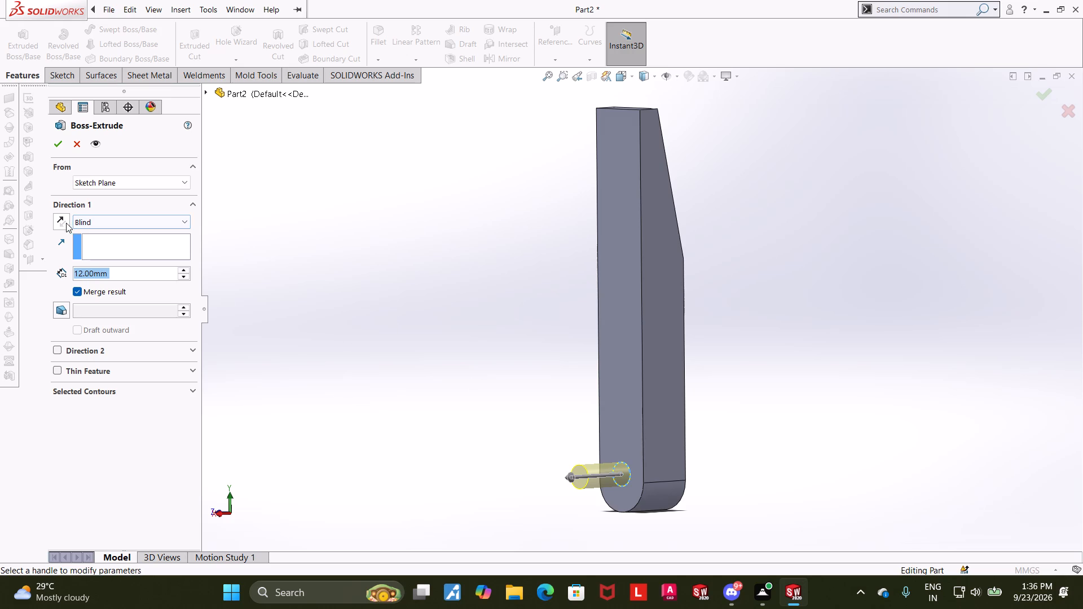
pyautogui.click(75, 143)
# Cut-extrude the 4.8 mm circle Through All to make a hole near the rounded end.
pyautogui.click(182, 44)
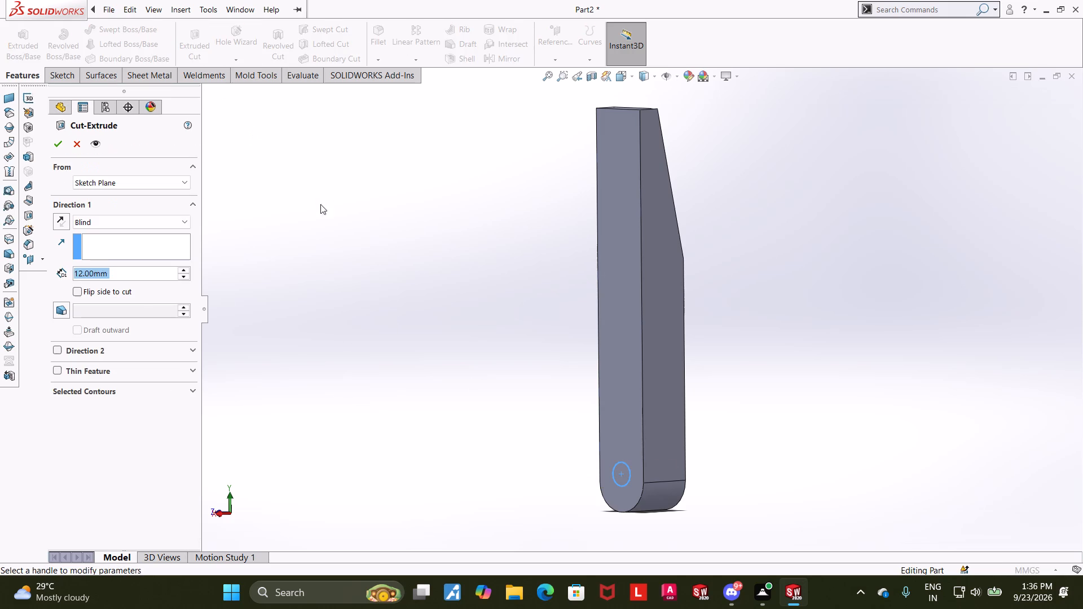
pyautogui.moveTo(306, 209); pyautogui.dragTo(288, 214, button='middle')
pyautogui.click(100, 220)
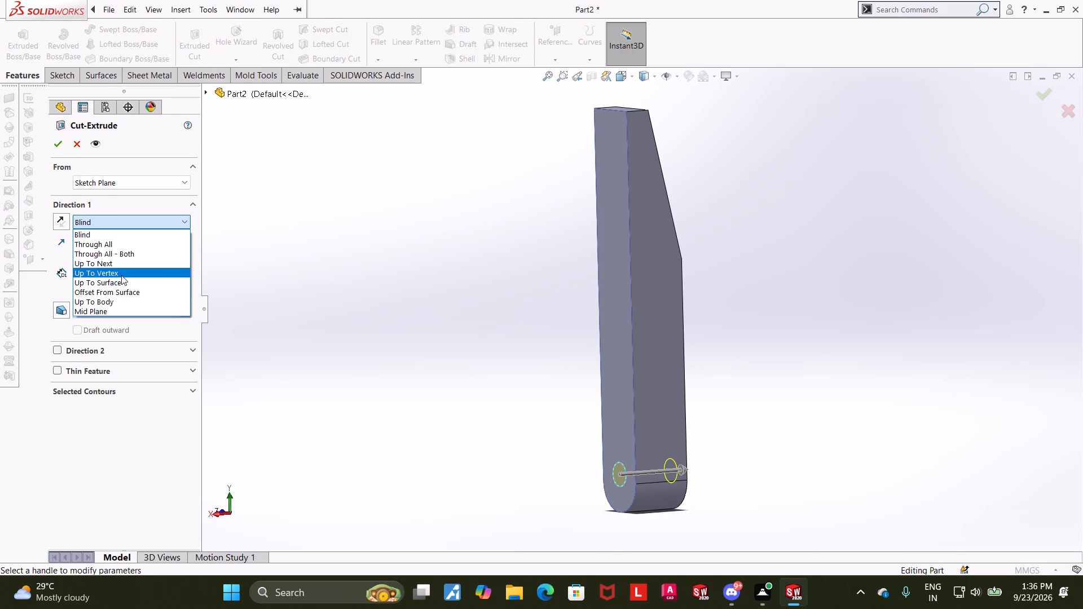
pyautogui.click(126, 244)
pyautogui.click(58, 148)
pyautogui.click(357, 266)
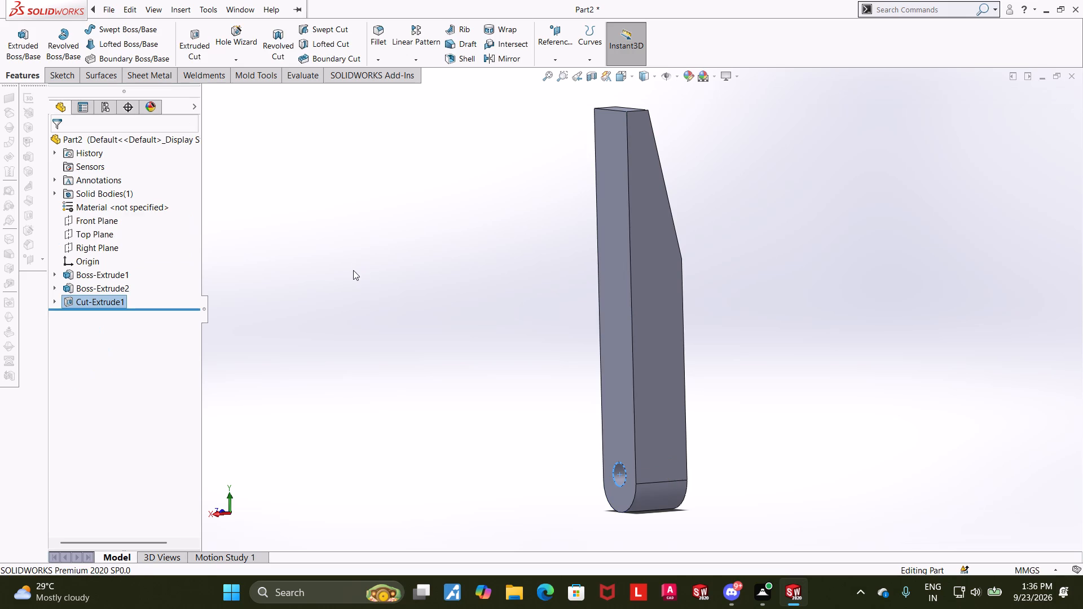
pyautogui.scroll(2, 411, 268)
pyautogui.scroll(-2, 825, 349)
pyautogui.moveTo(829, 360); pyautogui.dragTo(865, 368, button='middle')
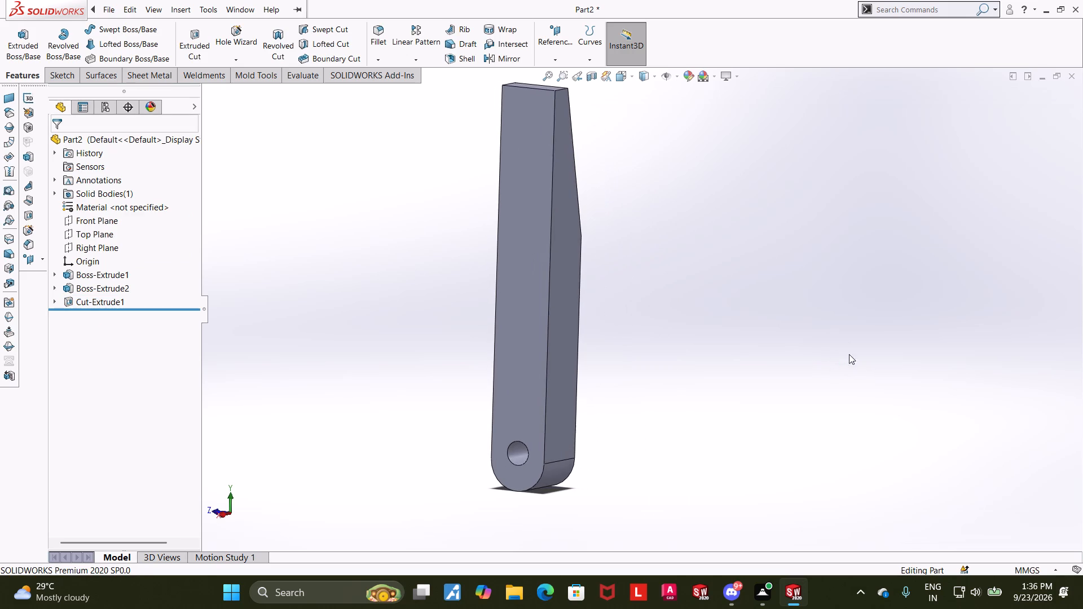
# On the flat long side face, sketch a circle about 6.6 mm in diameter on the vertical centreline, about 47 mm below the origin.
pyautogui.scroll(2, 650, 351)
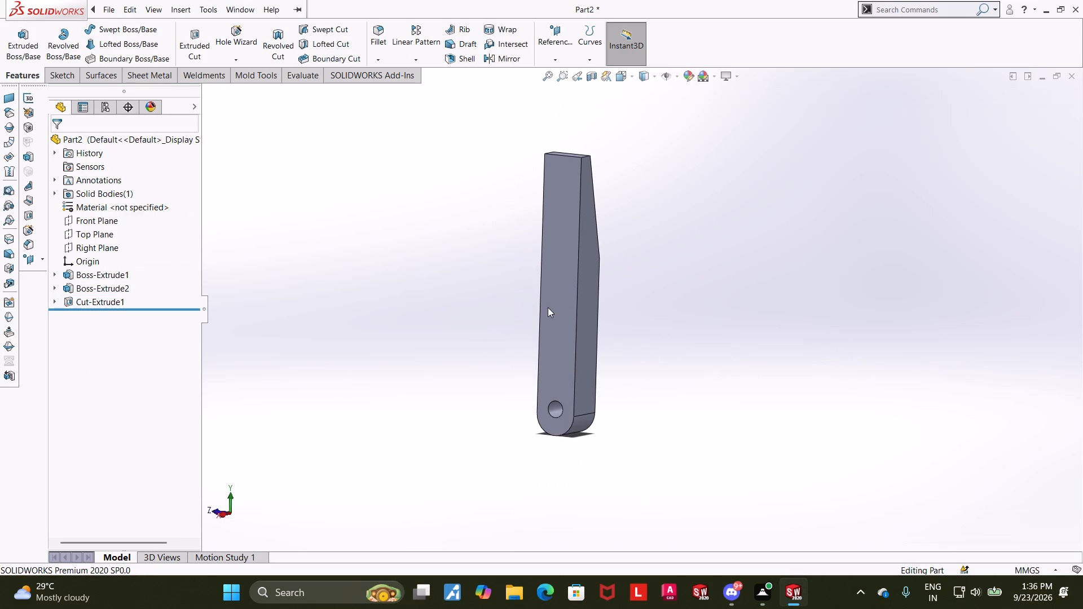
pyautogui.click(562, 306)
pyautogui.click(619, 272)
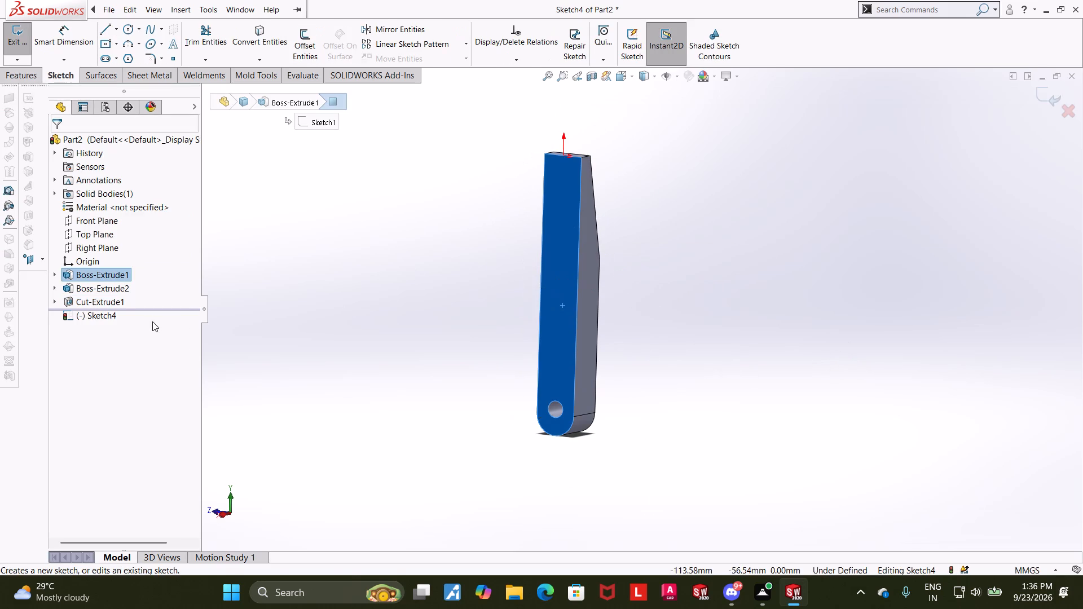
pyautogui.click(99, 319)
pyautogui.click(136, 304)
pyautogui.click(116, 314)
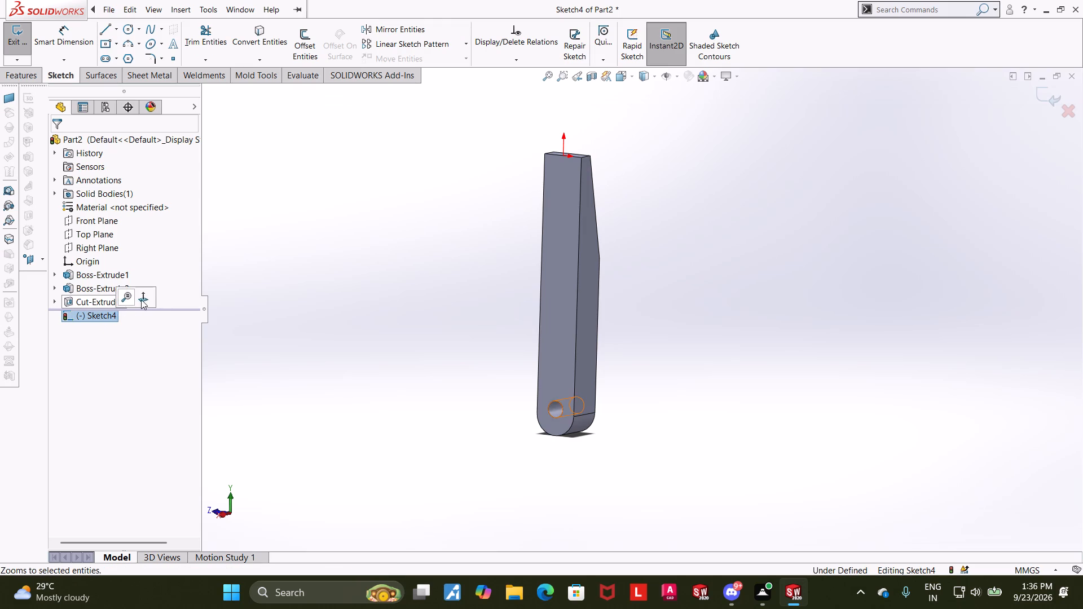
pyautogui.click(141, 299)
pyautogui.click(129, 31)
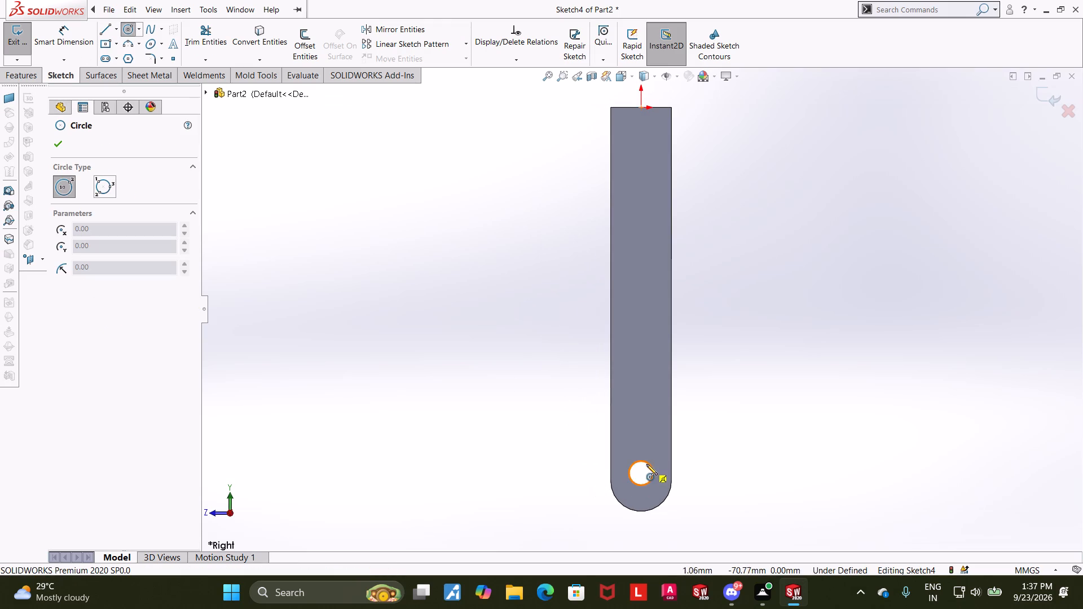
pyautogui.click(641, 345)
pyautogui.click(653, 333)
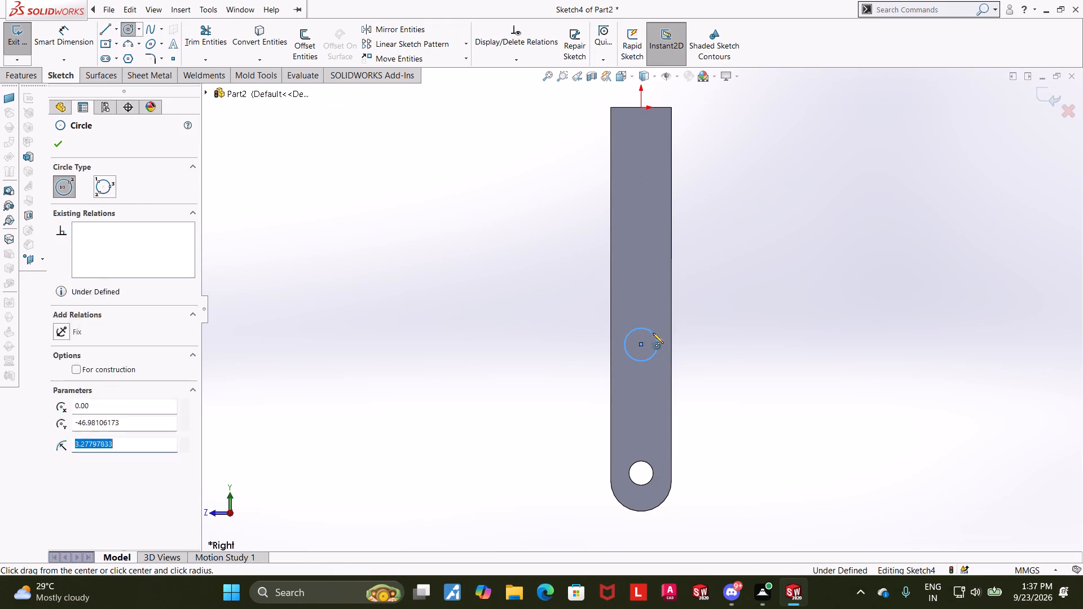
pyautogui.press('Escape')
# Dimension the new circle's diameter as 8.5 mm and exit the sketch.
pyautogui.click(69, 38)
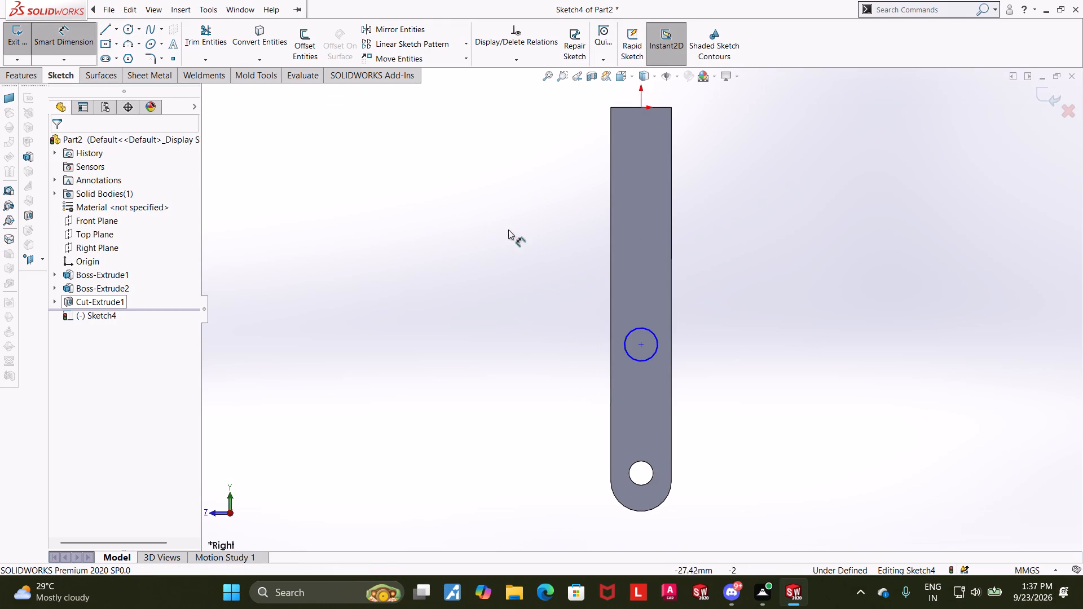
pyautogui.click(649, 328)
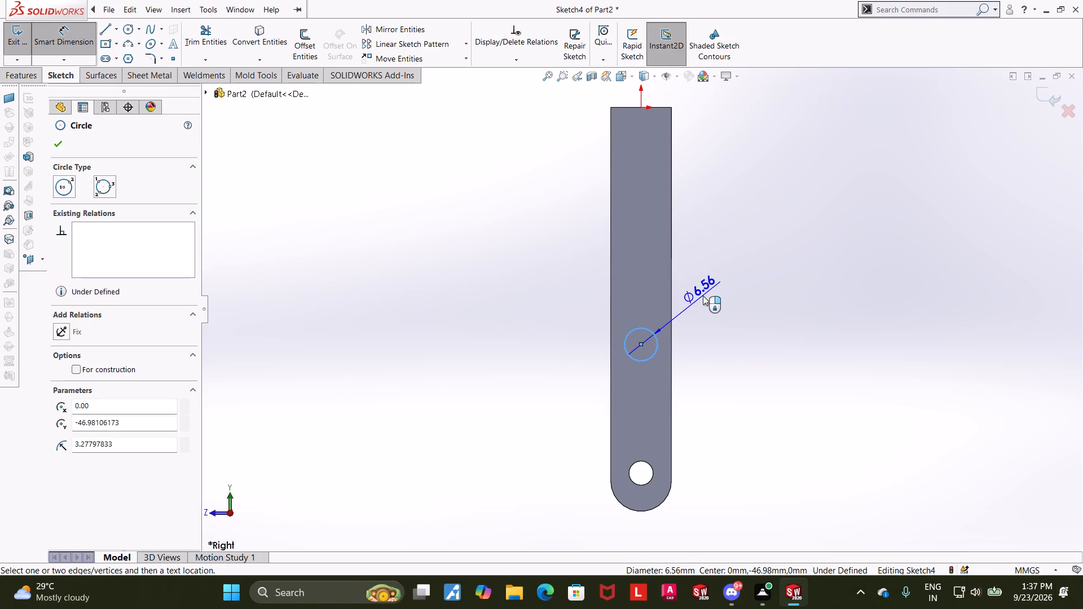
pyautogui.click(703, 295)
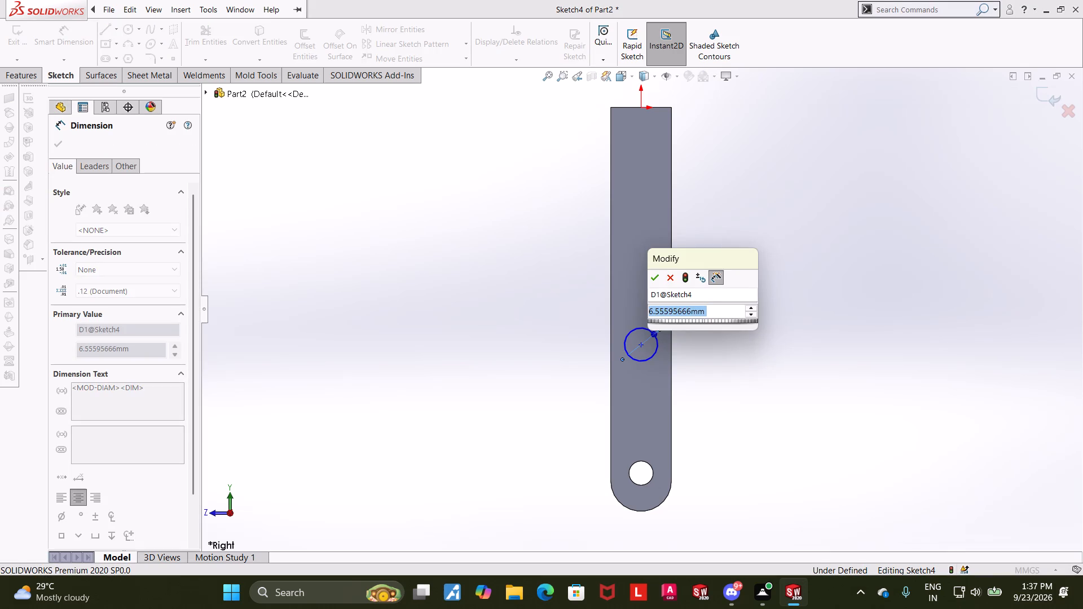
pyautogui.write('8.')
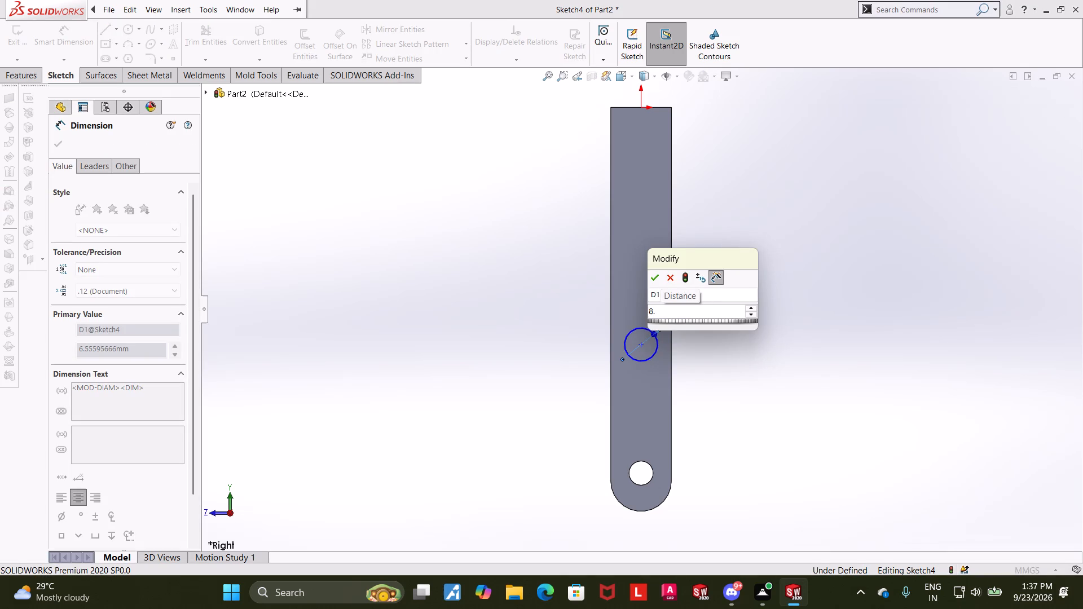
pyautogui.press('5')
pyautogui.press('Return')
pyautogui.press('Escape')
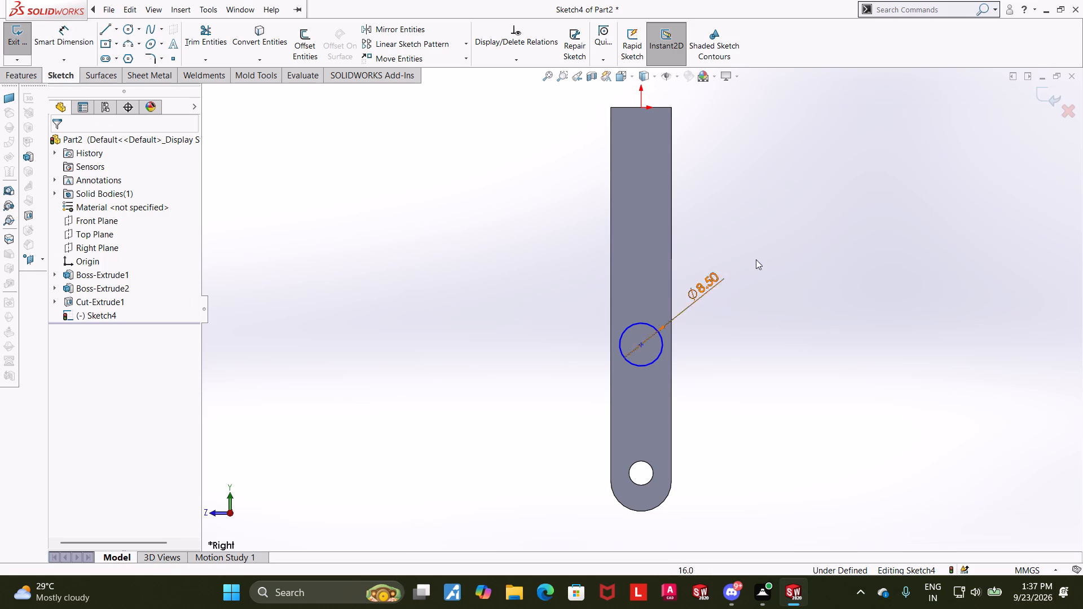
pyautogui.click(1042, 104)
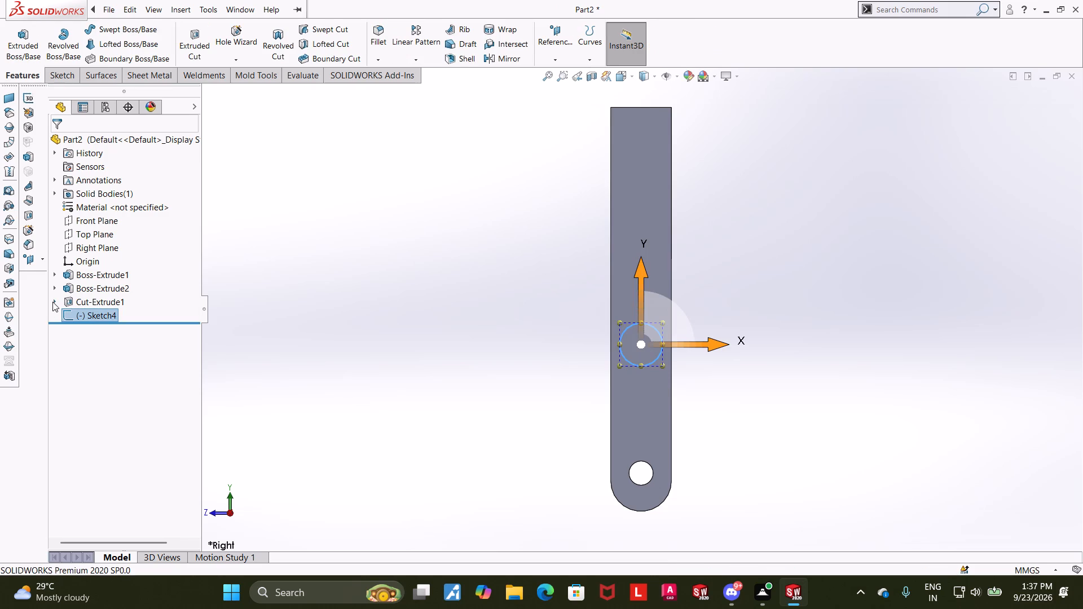
# Edit the sketch of the cut hole near the rounded end and set its circle's diameter to 8.5 mm.
pyautogui.click(52, 302)
pyautogui.click(87, 313)
pyautogui.click(100, 283)
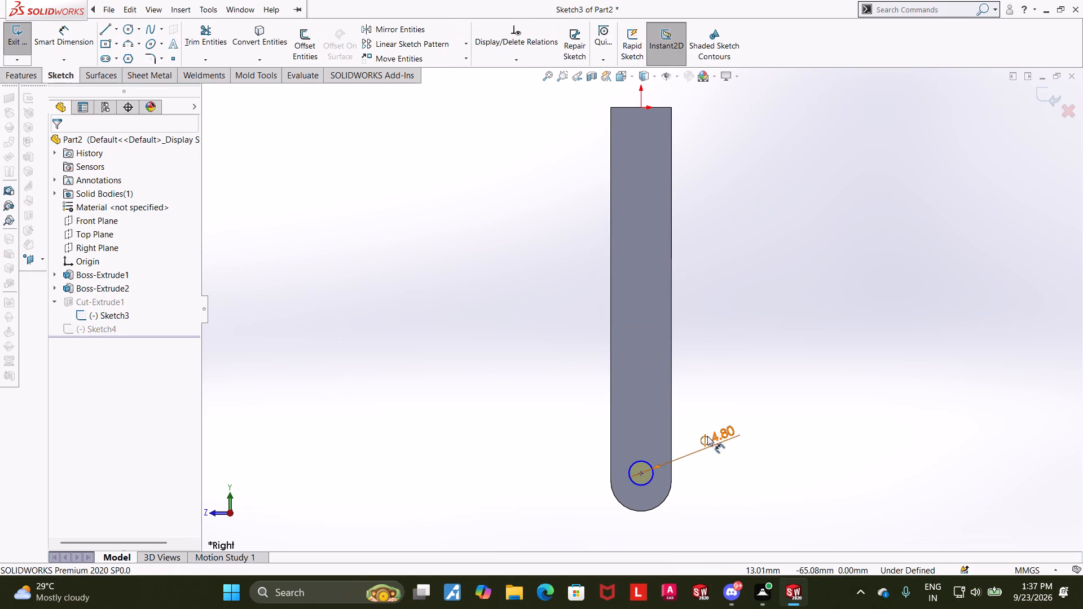
pyautogui.doubleClick(707, 436)
pyautogui.write('8.5')
pyautogui.press('Return')
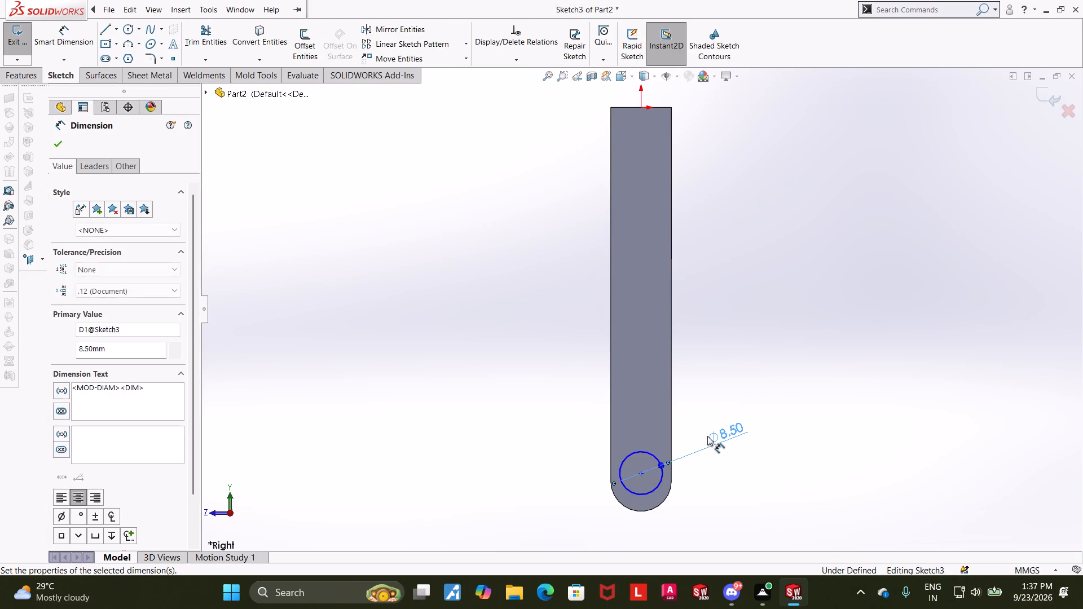
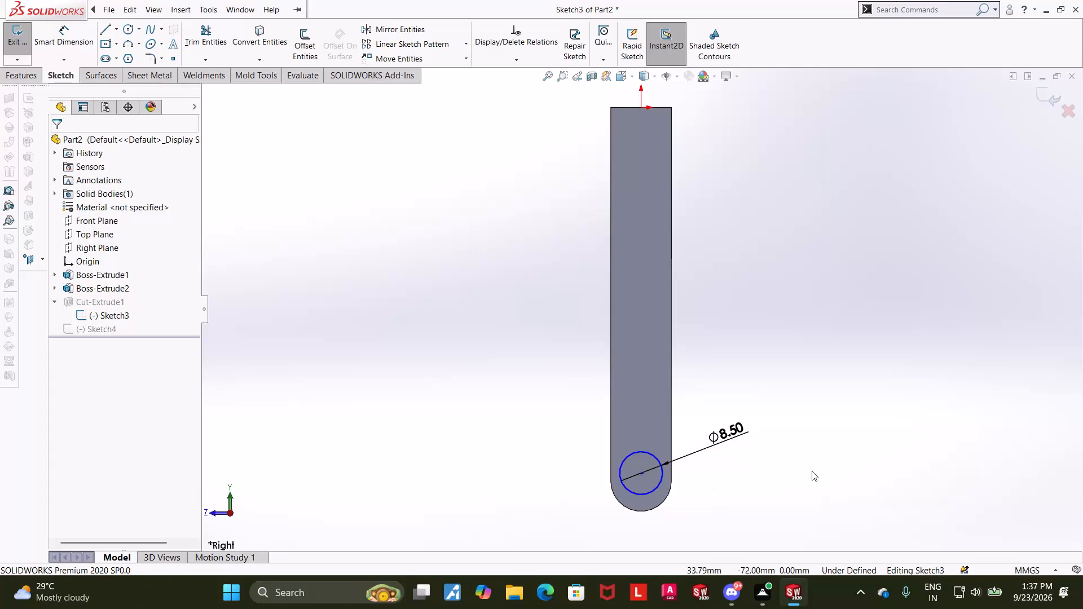
# Undo the 8.5 mm diameter edits, the second circle's sketch and the cut extrusion near the rounded end.
pyautogui.press('Escape')
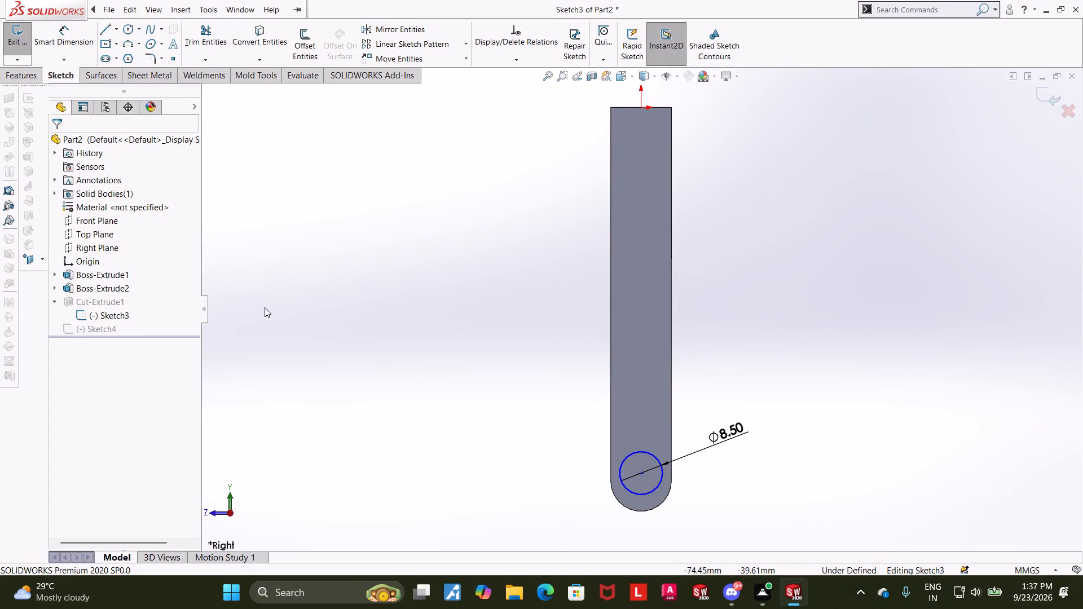
pyautogui.click(1072, 124)
pyautogui.click(576, 295)
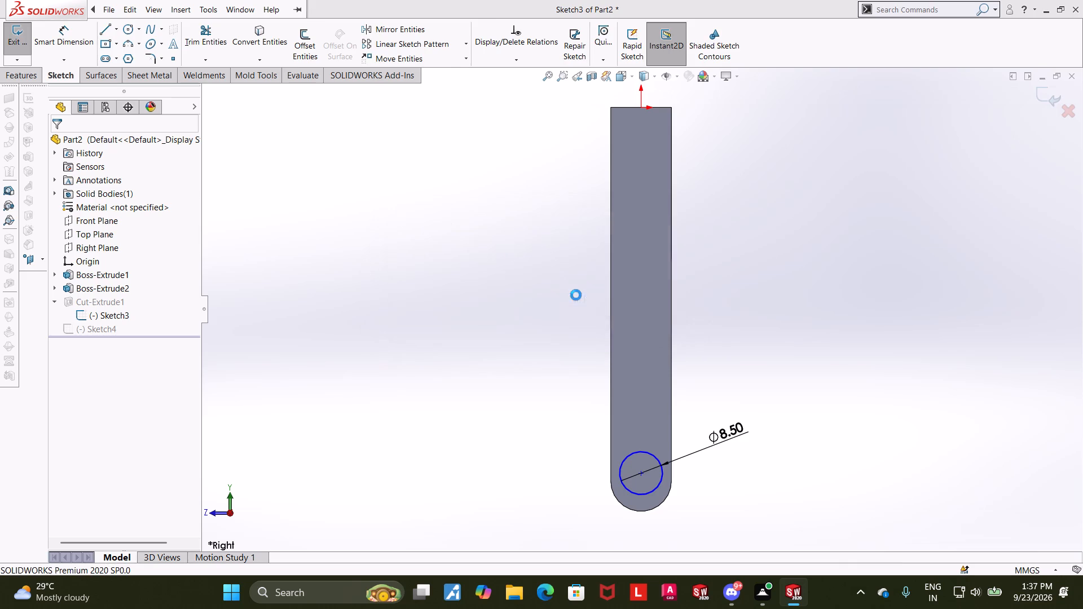
pyautogui.hotkey('ctrl', 'z')
pyautogui.hotkey('ctrl', 'z')
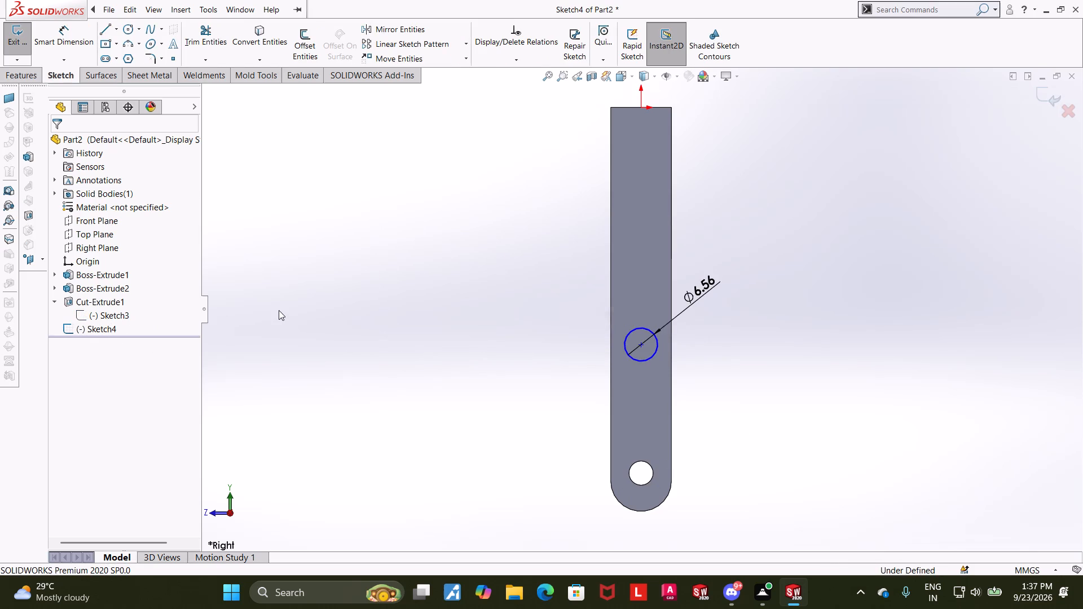
pyautogui.hotkey('ctrl', 'z')
pyautogui.hotkey('ctrl', 'z')
pyautogui.hotkey('ctrl', 'z')
pyautogui.hotkey('ctrl', 'z')
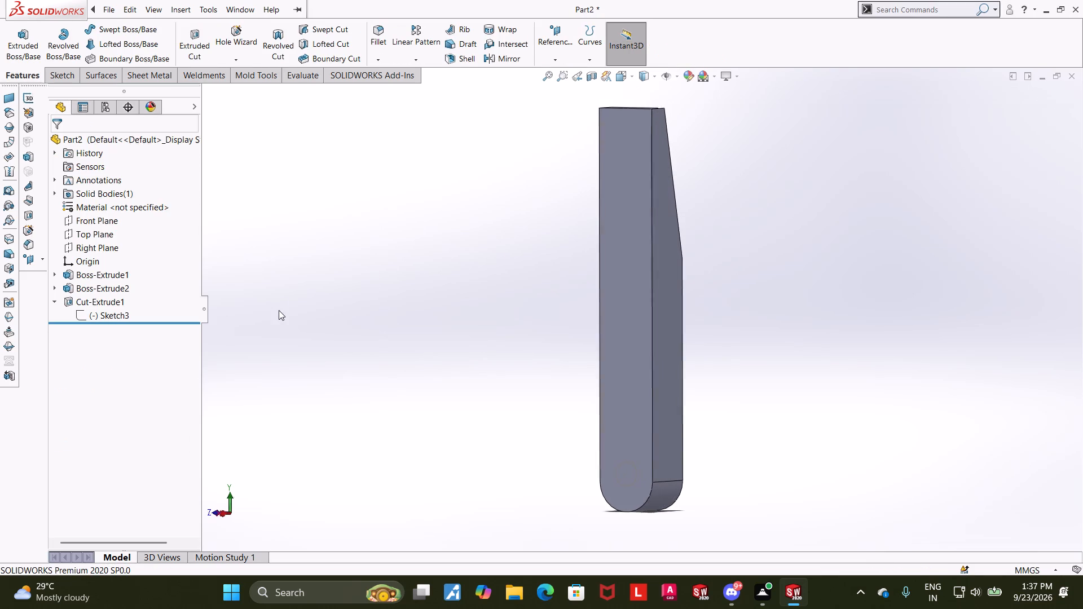
# Delete the leftover circle sketch near the rounded end.
pyautogui.click(618, 388)
pyautogui.click(714, 362)
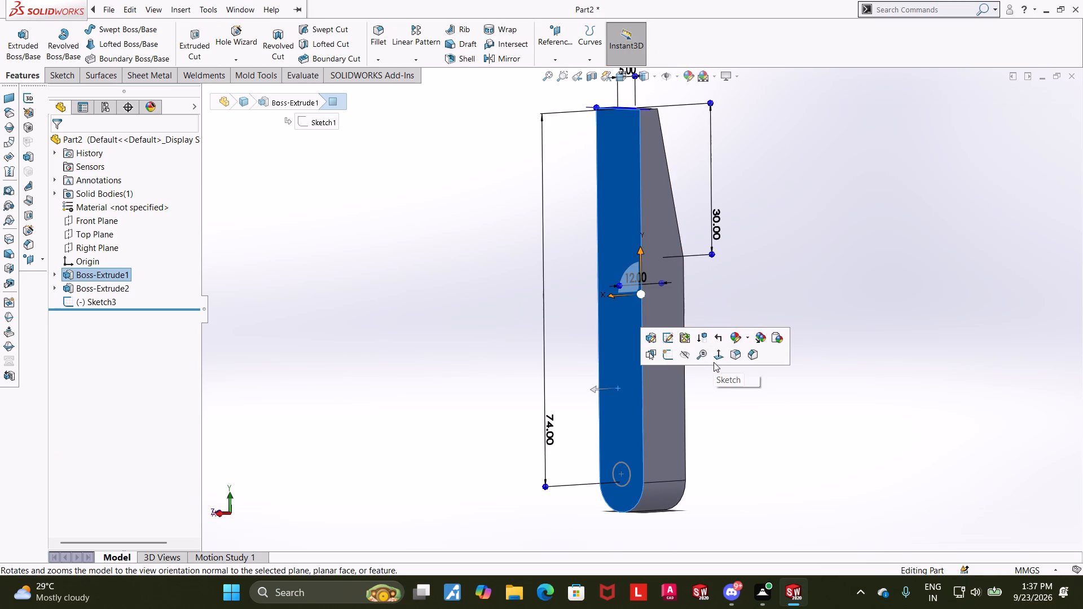
pyautogui.click(298, 324)
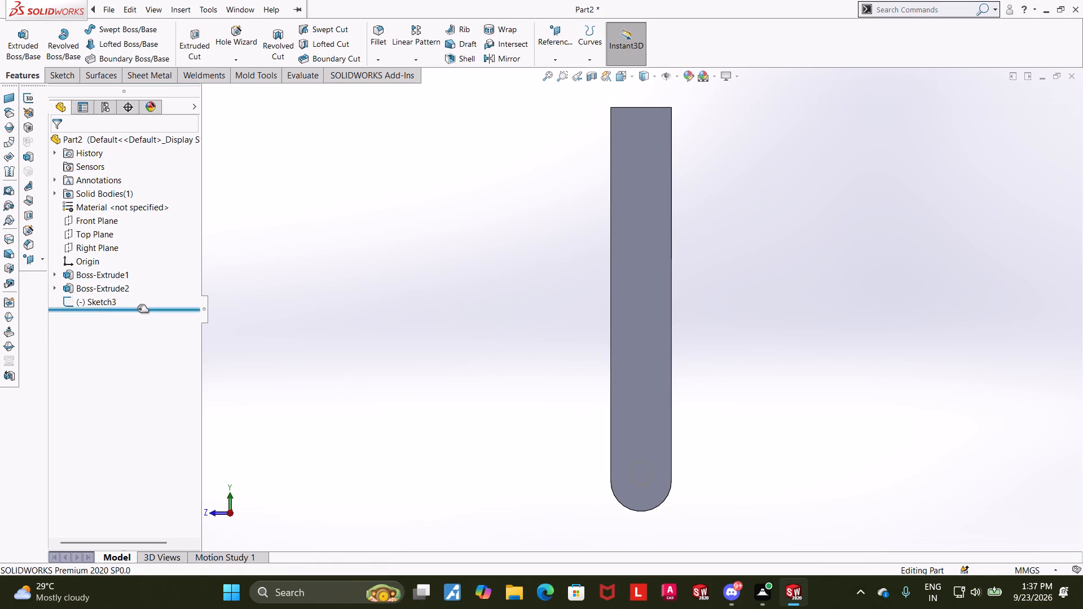
pyautogui.click(109, 301)
pyautogui.rightClick(99, 298)
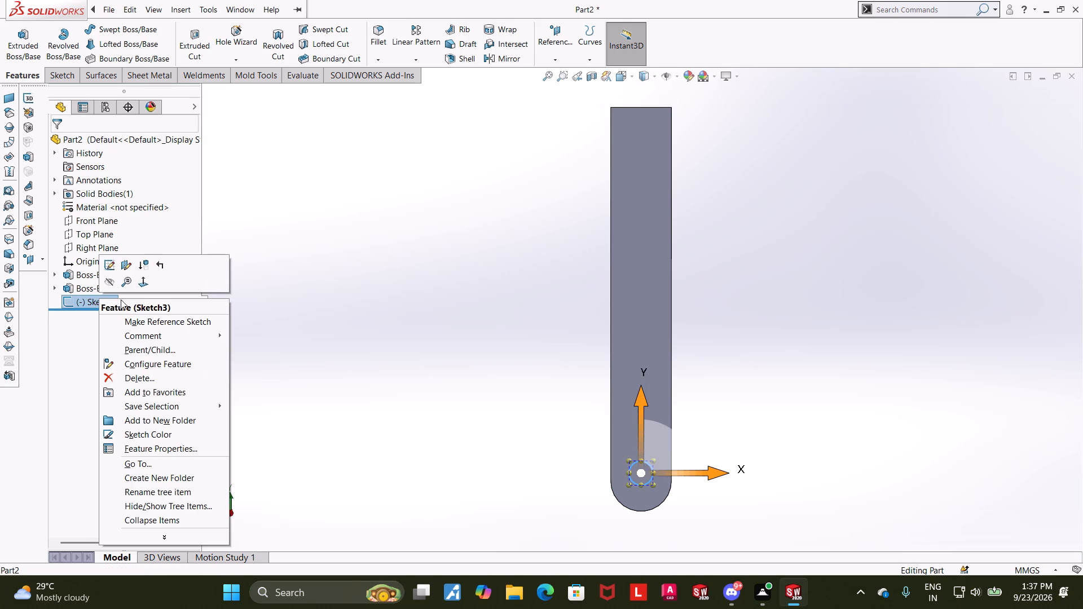
pyautogui.click(132, 377)
pyautogui.click(630, 219)
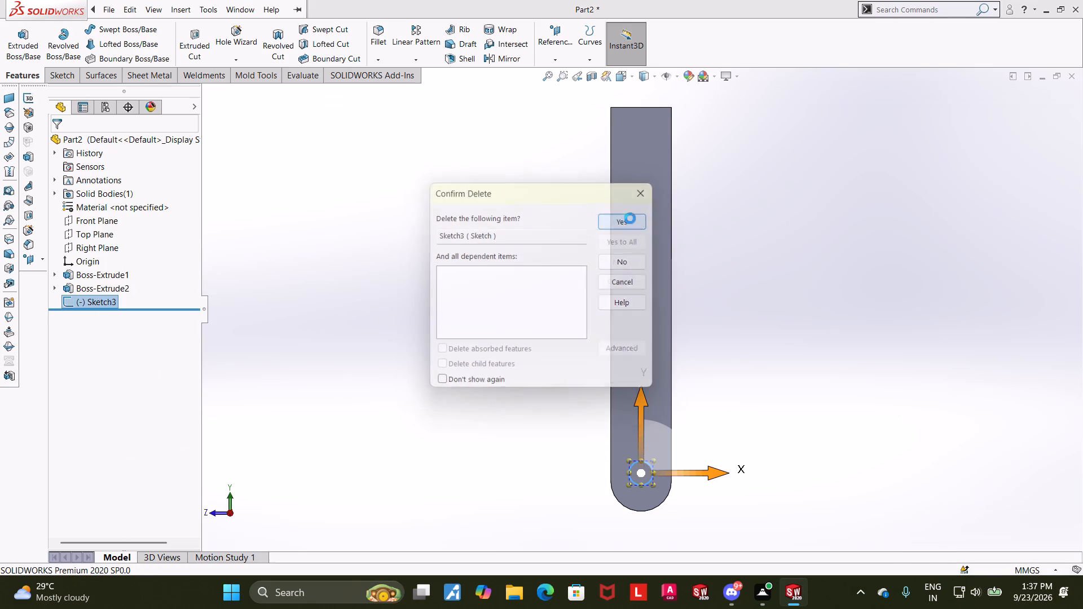
# Start a Hole Wizard bottoming tapped hole with the ANSI Metric standard and size M8x1.25.
pyautogui.click(227, 32)
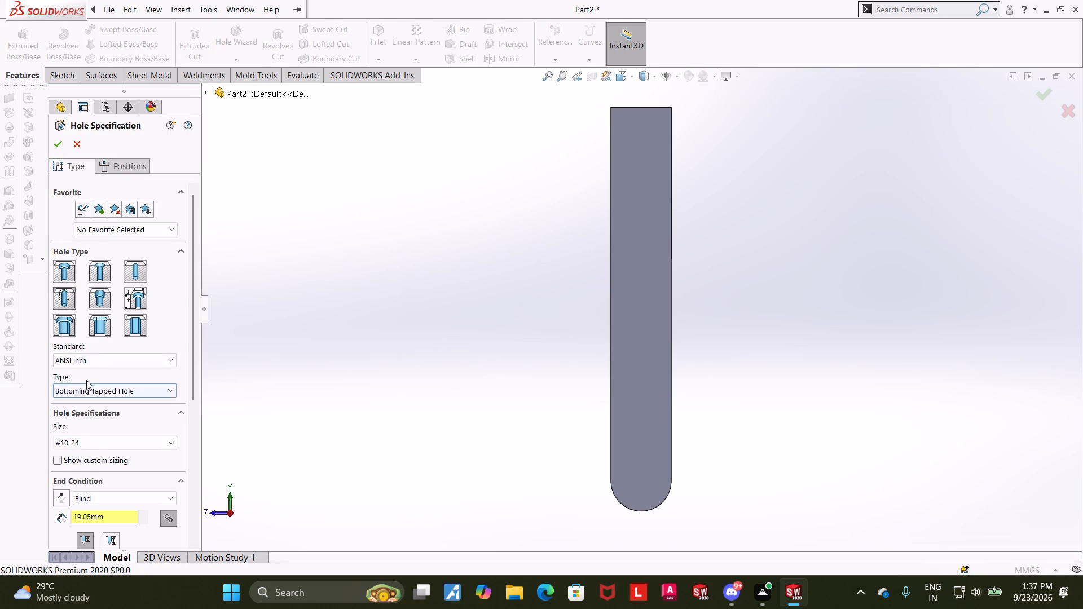
pyautogui.click(88, 356)
pyautogui.click(87, 381)
pyautogui.click(108, 440)
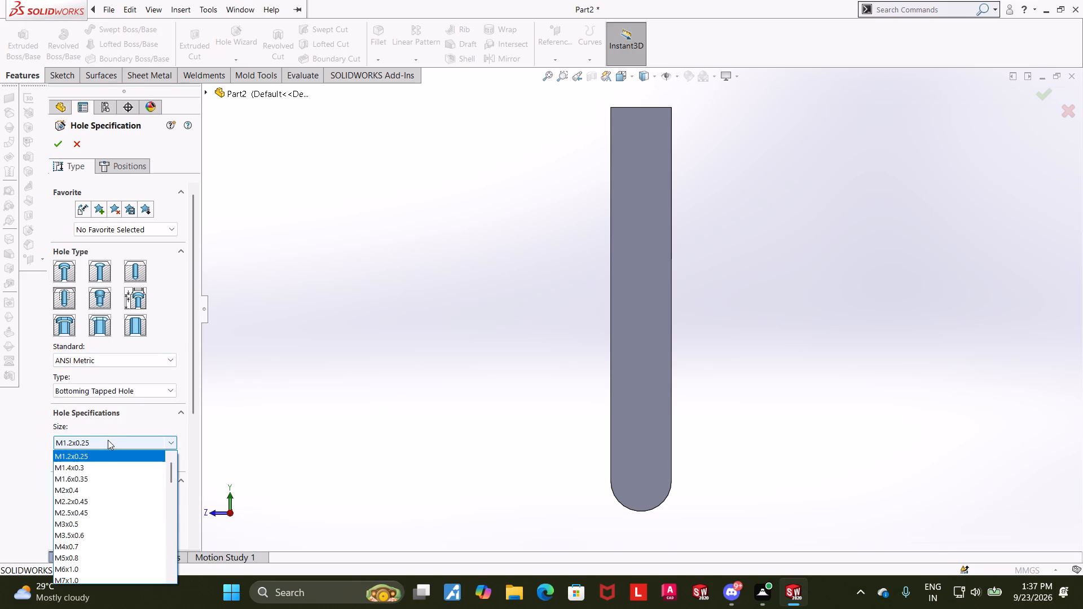
pyautogui.scroll(-2, 103, 507)
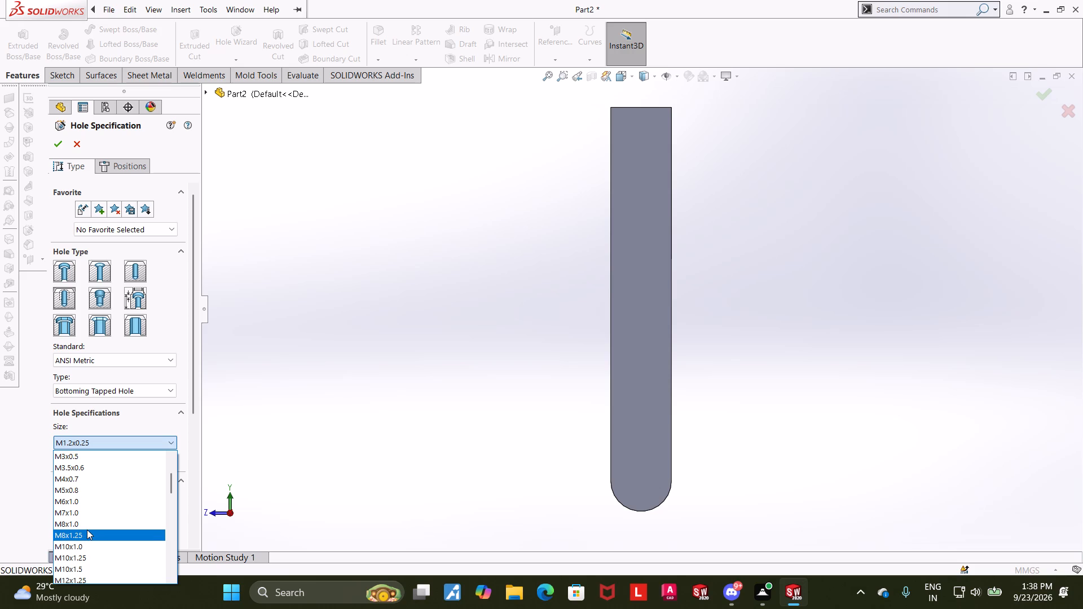
pyautogui.click(87, 529)
pyautogui.moveTo(190, 386); pyautogui.dragTo(191, 414)
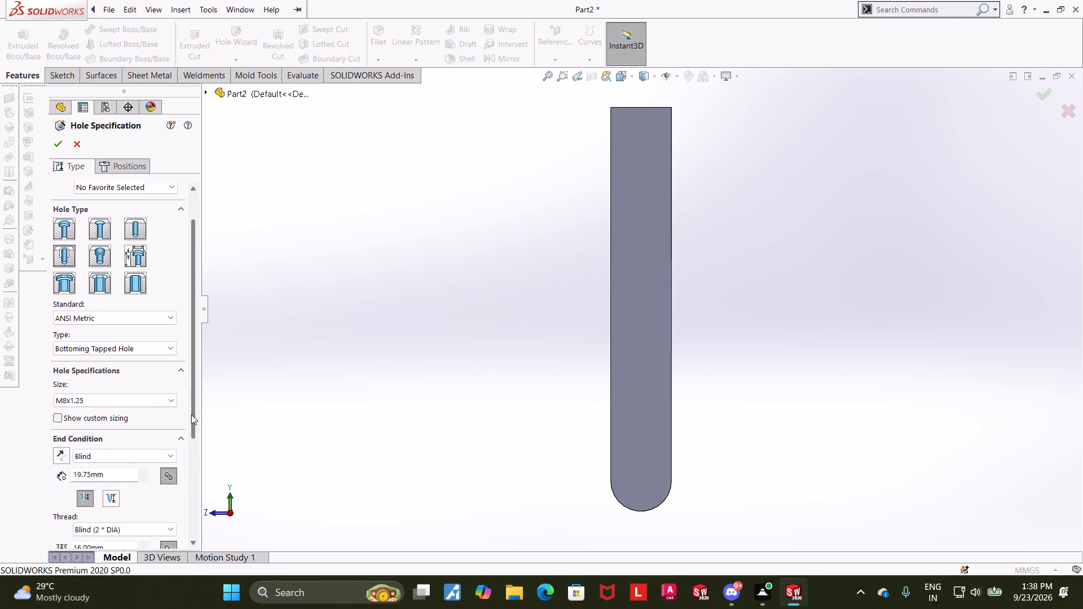
pyautogui.moveTo(191, 414); pyautogui.dragTo(200, 479)
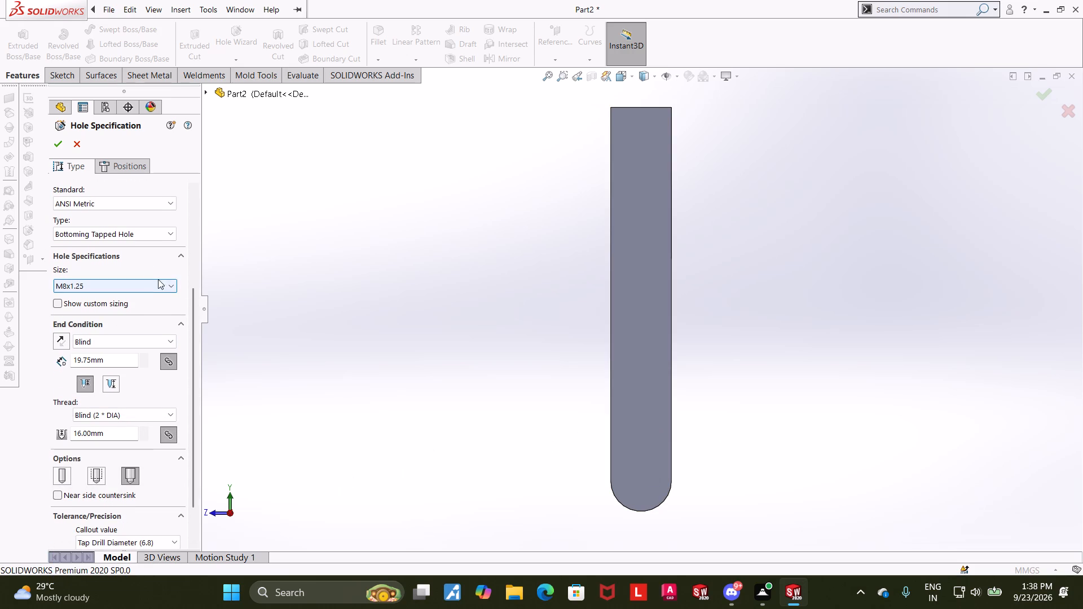
# Place two hole points by 3D sketch on the long flat side face, about 74 mm and 46 mm below the origin.
pyautogui.click(116, 171)
pyautogui.click(135, 287)
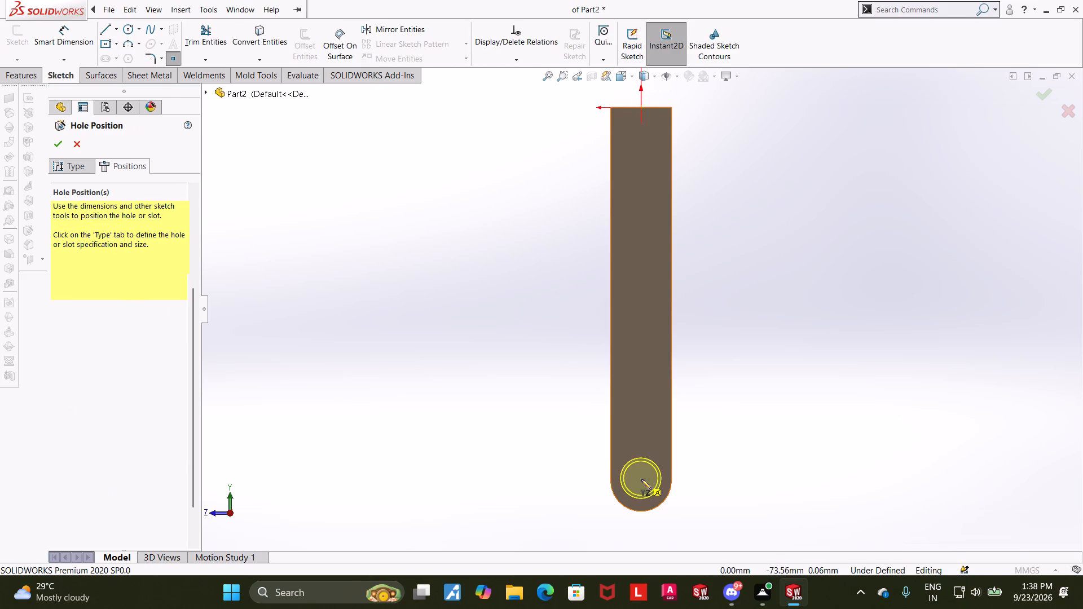
pyautogui.click(641, 479)
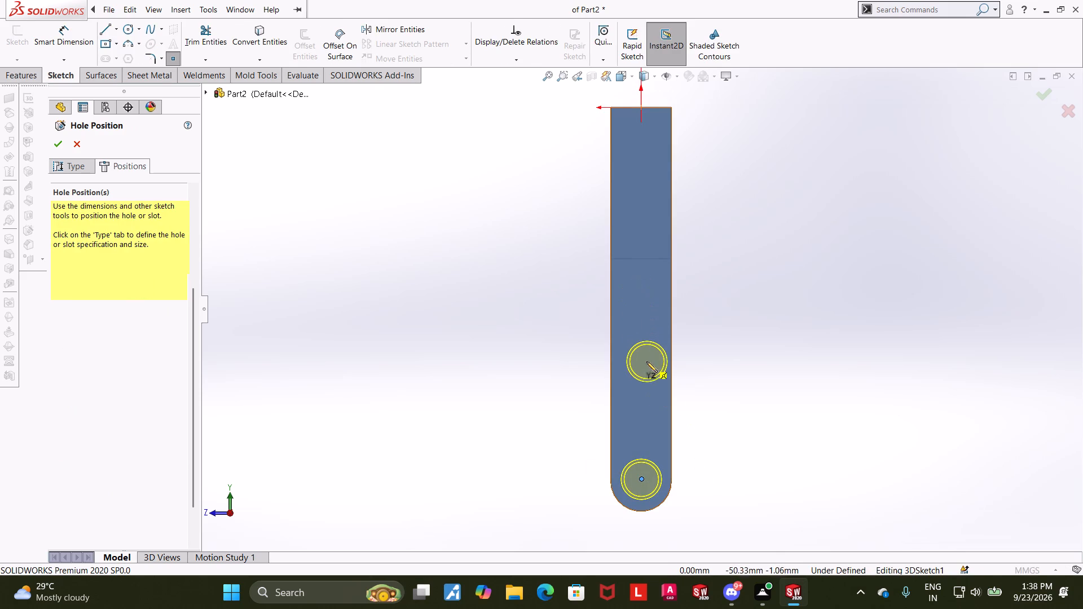
pyautogui.click(644, 341)
pyautogui.press('Escape')
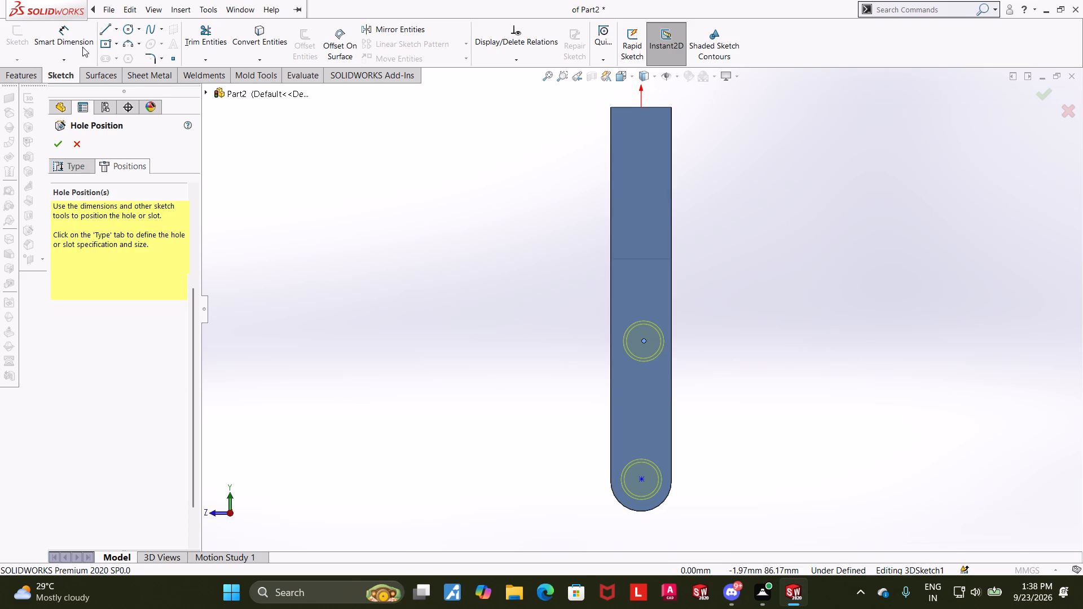
# Align the lower hole's centre with the vertex where the straight edge meets the rounded end, using an Along Z relation.
pyautogui.click(643, 479)
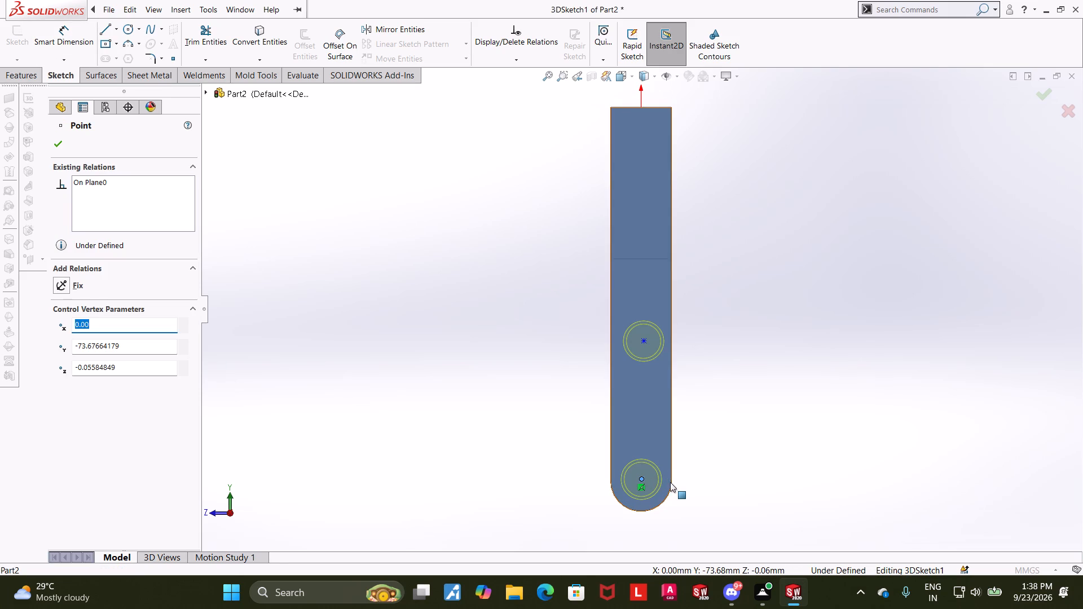
pyautogui.keyDown('ctrl'); pyautogui.scroll(-3, 671, 481); pyautogui.keyUp('ctrl')
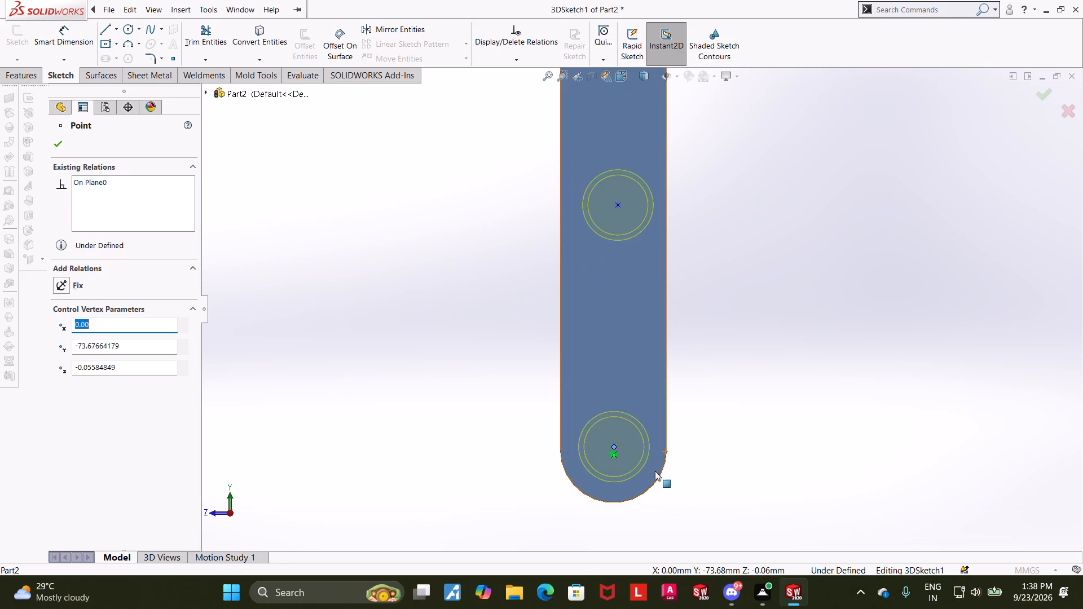
pyautogui.keyDown('ctrl'); pyautogui.scroll(-4, 656, 452); pyautogui.keyUp('ctrl')
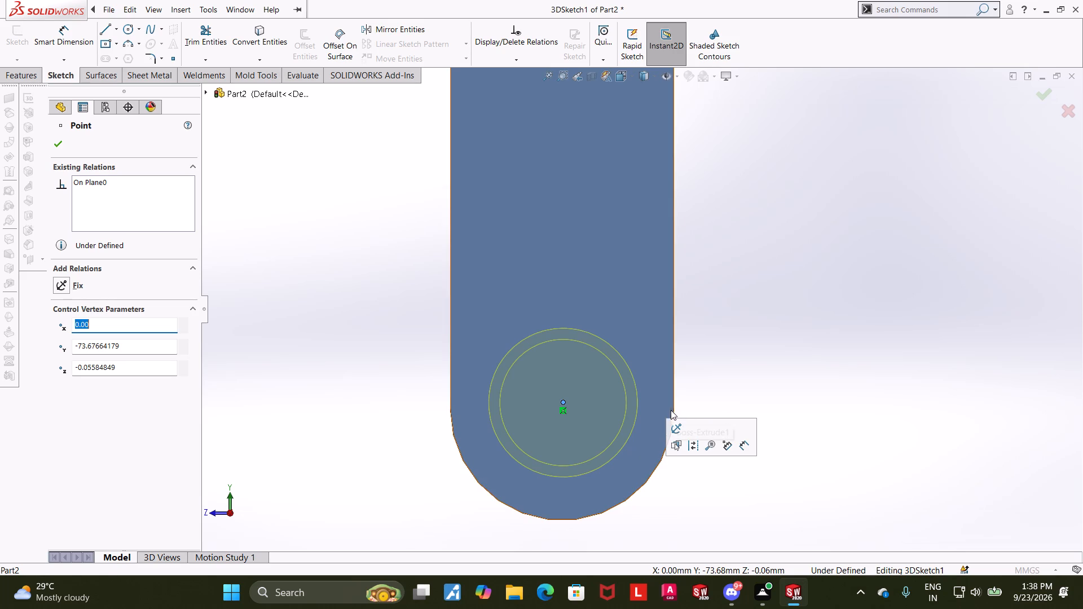
pyautogui.click(692, 404)
pyautogui.click(673, 408)
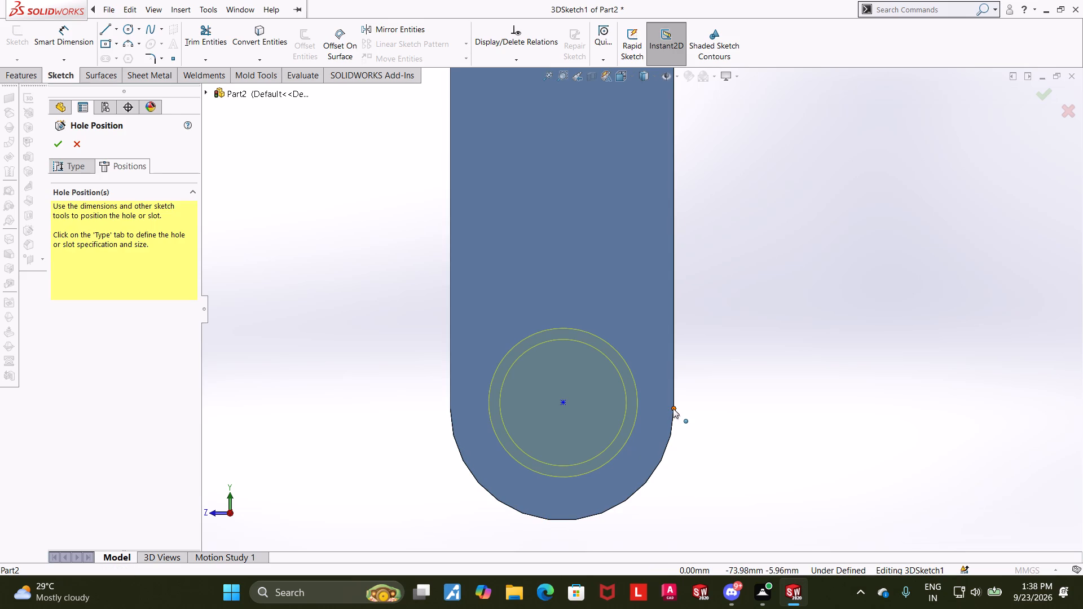
pyautogui.keyDown('ctrl'); pyautogui.click(565, 403); pyautogui.keyUp('ctrl')
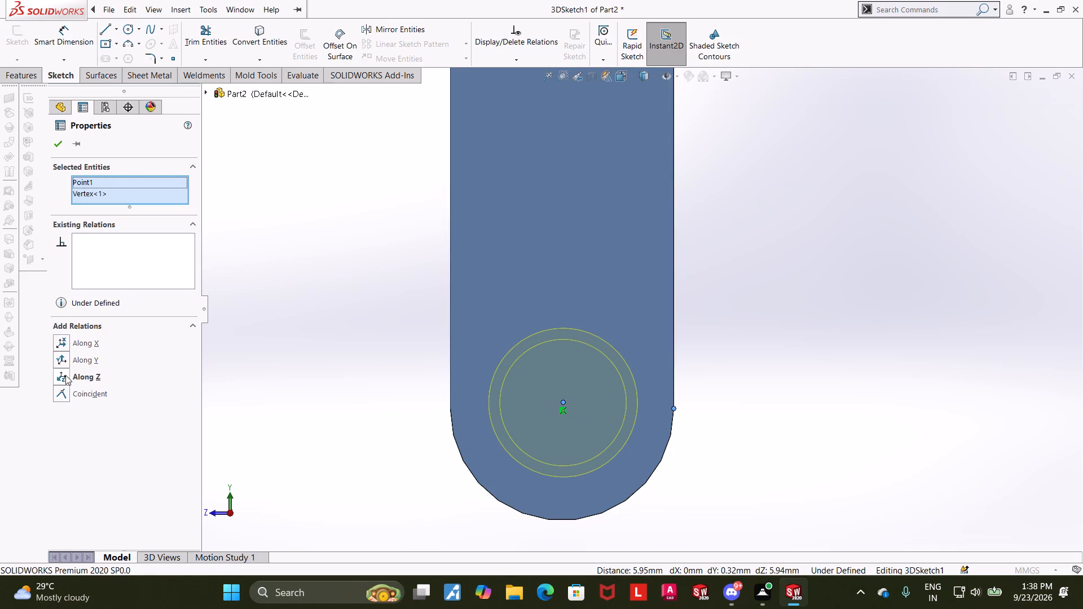
pyautogui.click(58, 343)
pyautogui.hotkey('ctrl', 'z')
pyautogui.keyDown('ctrl'); pyautogui.click(61, 360); pyautogui.keyUp('ctrl')
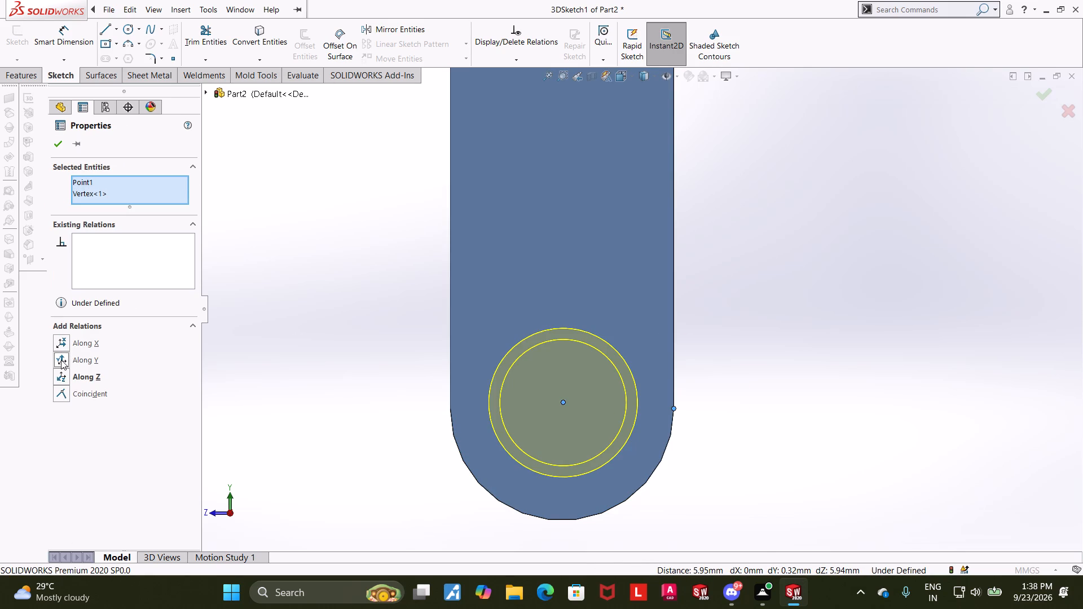
pyautogui.hotkey('ctrl', 'z')
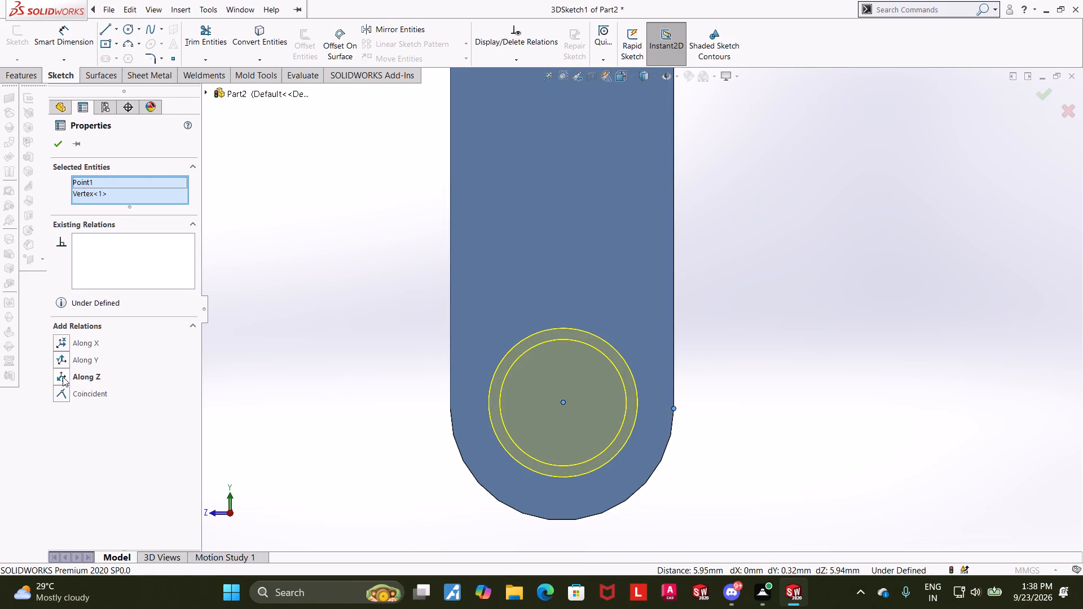
pyautogui.keyDown('ctrl'); pyautogui.click(63, 377); pyautogui.keyUp('ctrl')
pyautogui.click(52, 147)
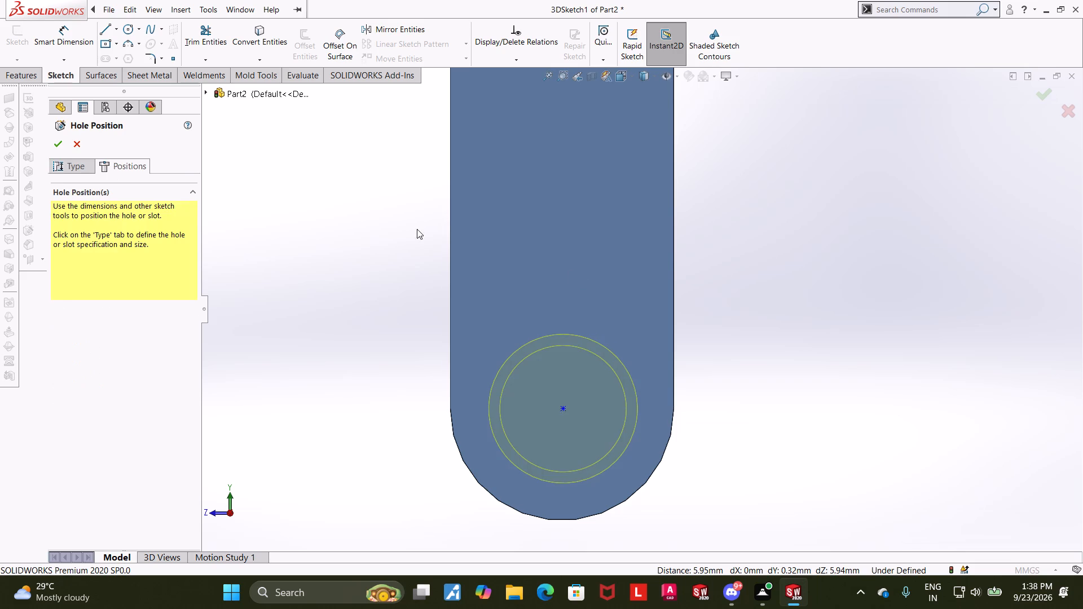
# Dimension the distance between the two hole centres as 35 mm.
pyautogui.scroll(4, 785, 337)
pyautogui.click(55, 32)
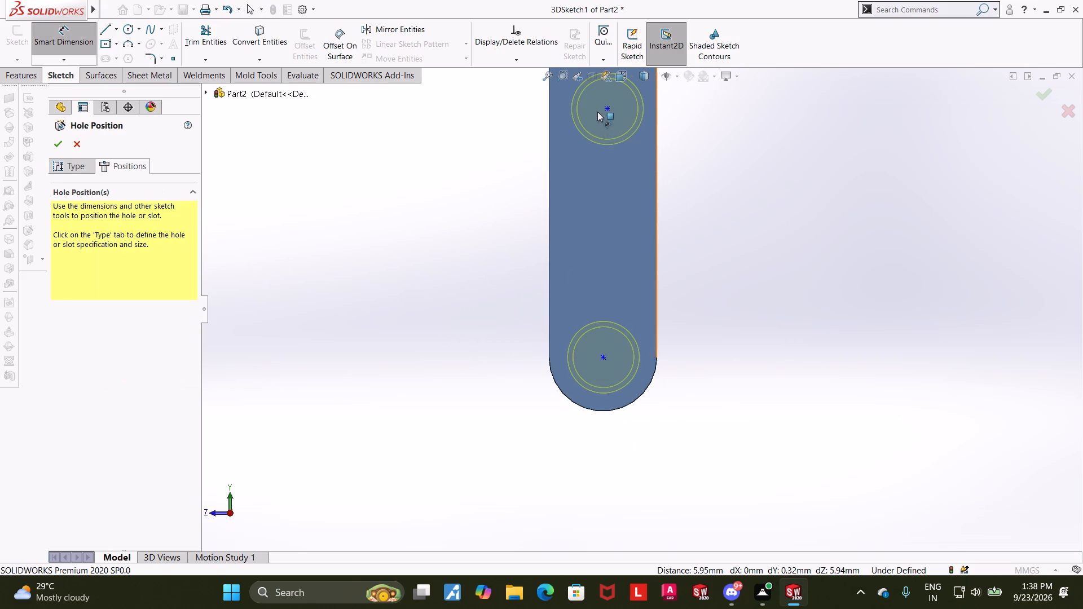
pyautogui.click(606, 110)
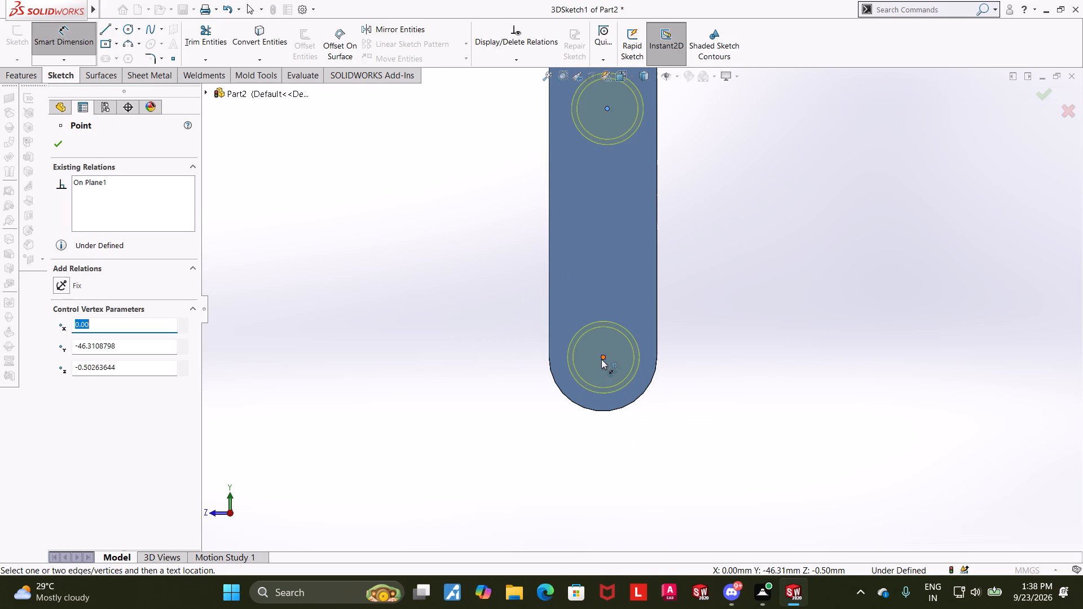
pyautogui.click(601, 359)
pyautogui.click(727, 301)
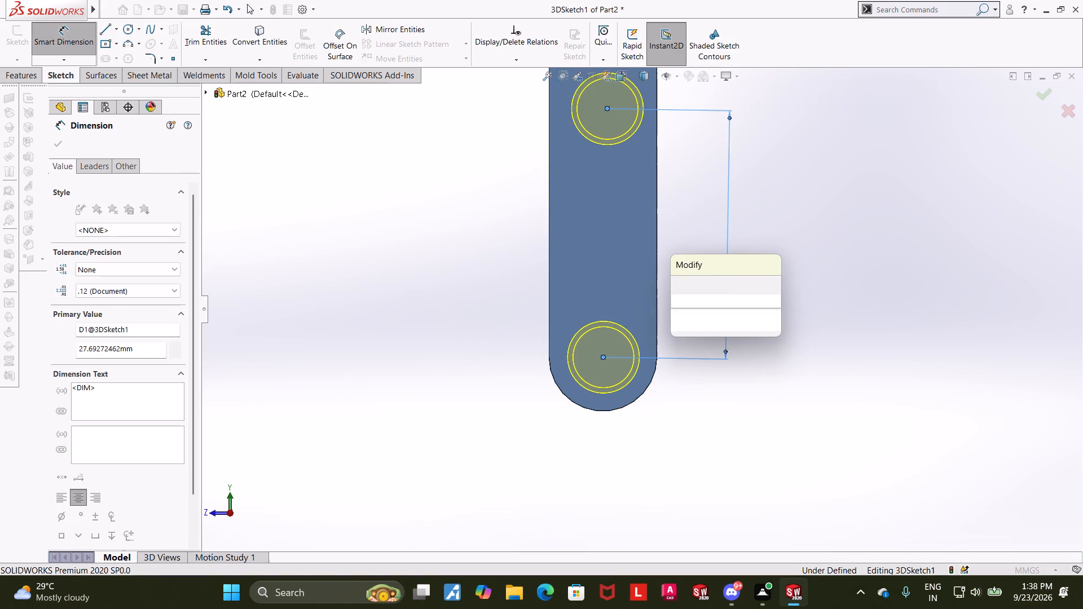
pyautogui.write('35')
pyautogui.press('Return')
pyautogui.scroll(5, 735, 302)
pyautogui.scroll(-1, 684, 220)
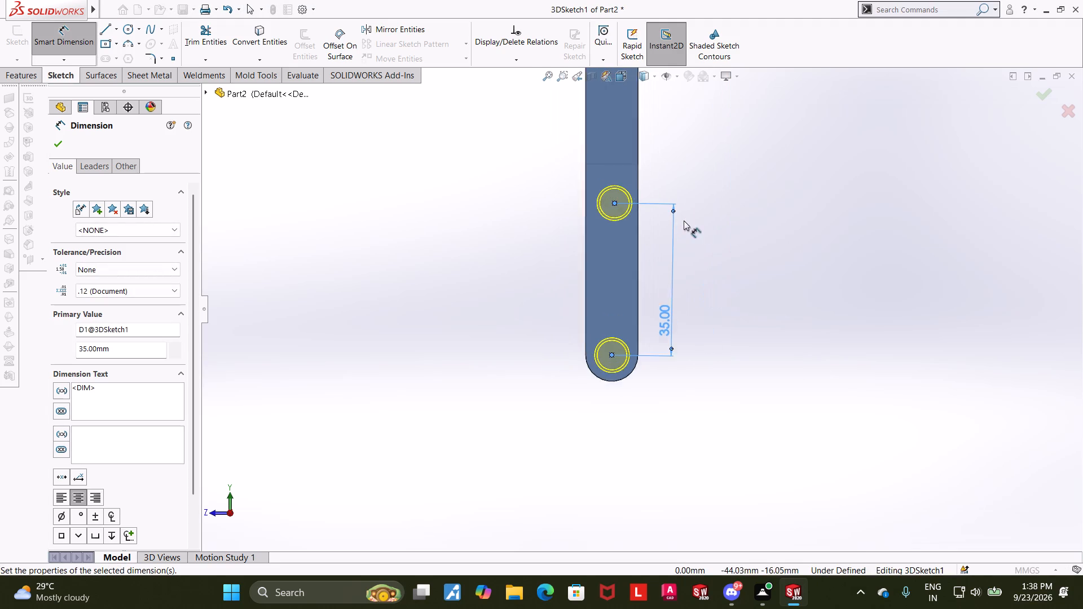
pyautogui.scroll(-1, 684, 220)
pyautogui.click(368, 232)
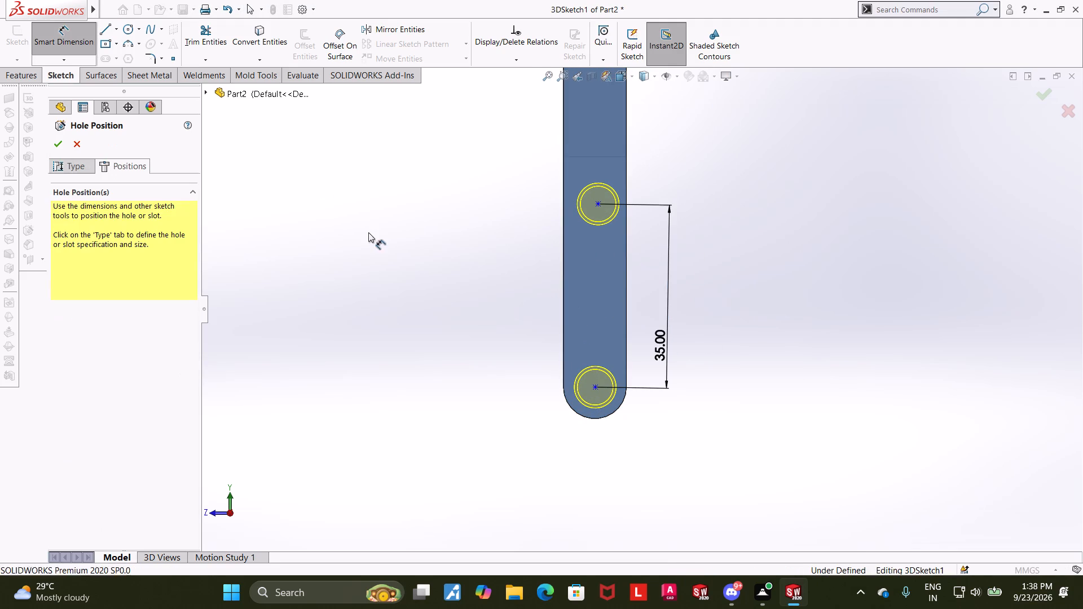
pyautogui.click(79, 43)
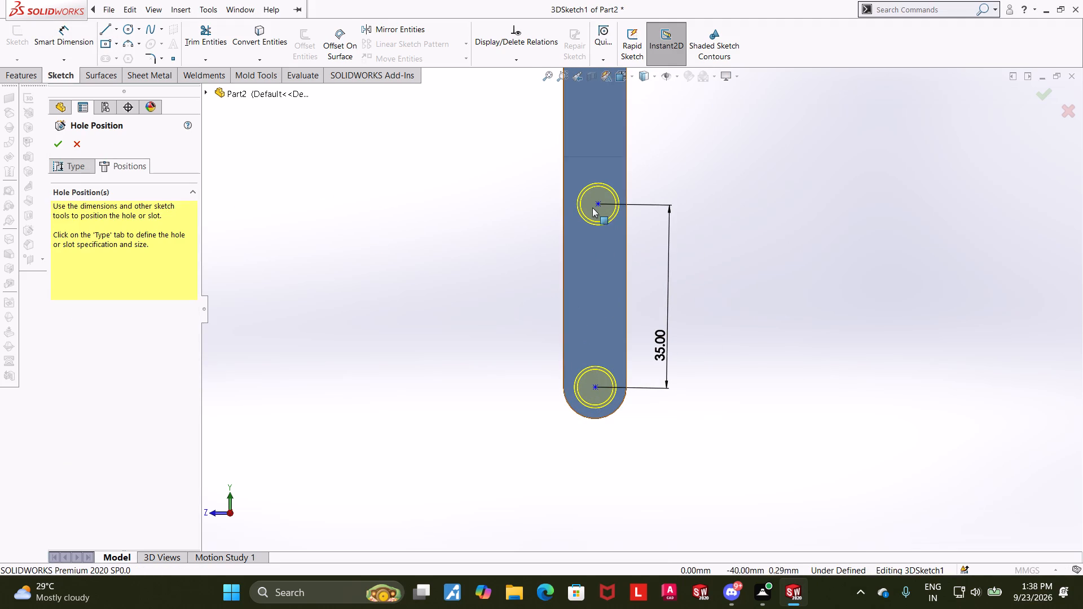
# Try to align the two hole centres with an Along X relation.
pyautogui.keyDown('ctrl'); pyautogui.click(599, 201); pyautogui.keyUp('ctrl')
pyautogui.keyDown('ctrl'); pyautogui.click(595, 386); pyautogui.keyUp('ctrl')
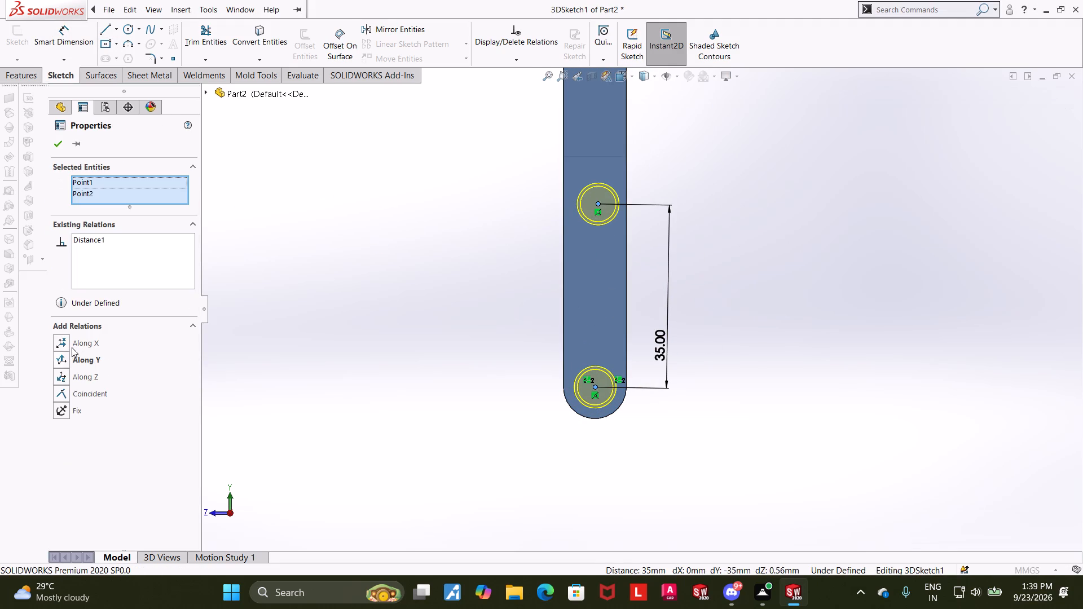
pyautogui.click(65, 343)
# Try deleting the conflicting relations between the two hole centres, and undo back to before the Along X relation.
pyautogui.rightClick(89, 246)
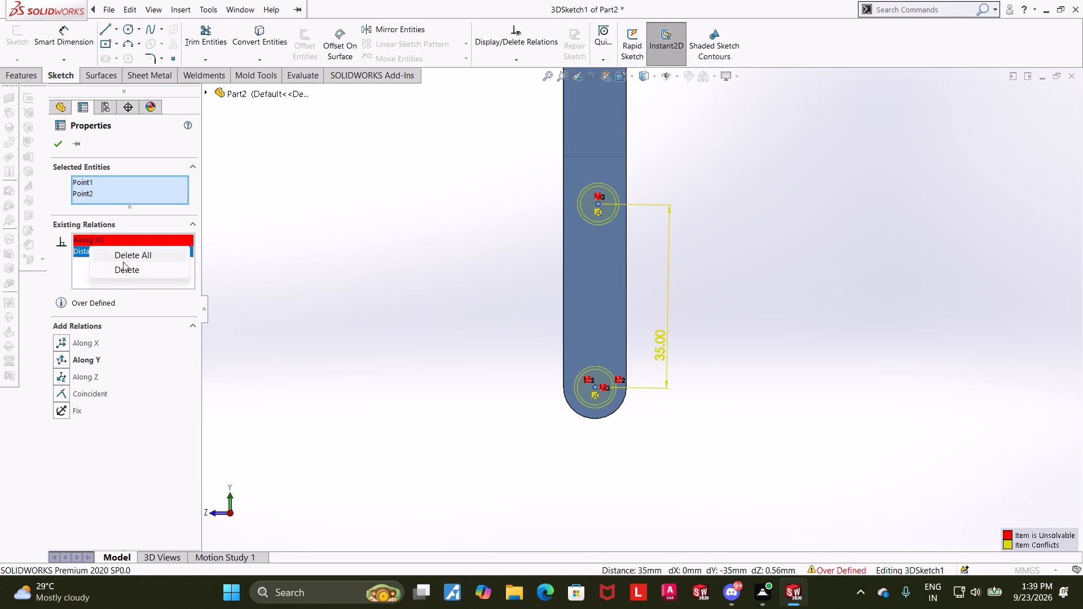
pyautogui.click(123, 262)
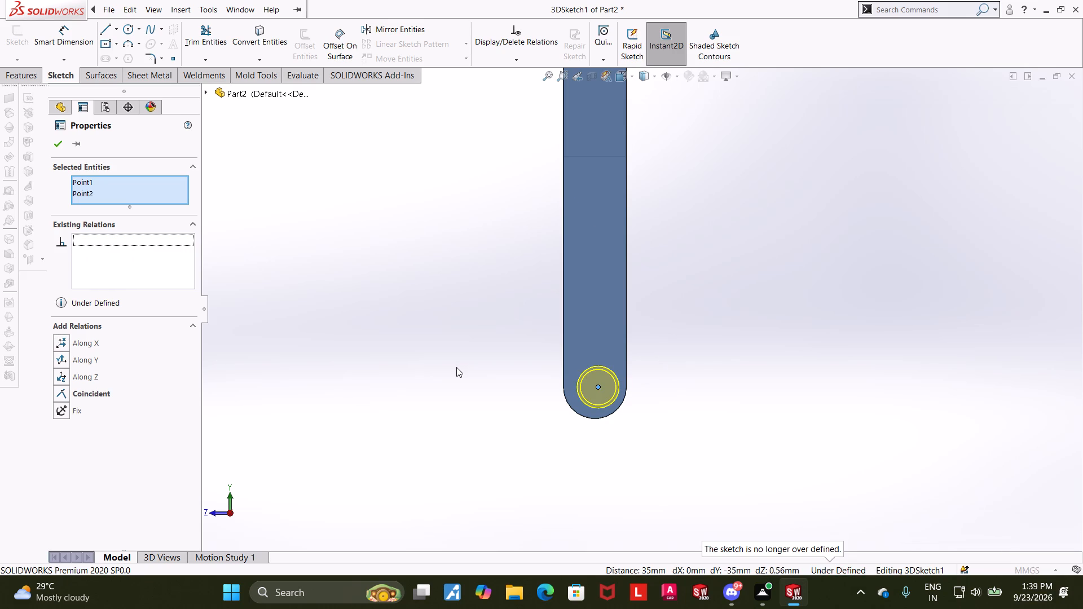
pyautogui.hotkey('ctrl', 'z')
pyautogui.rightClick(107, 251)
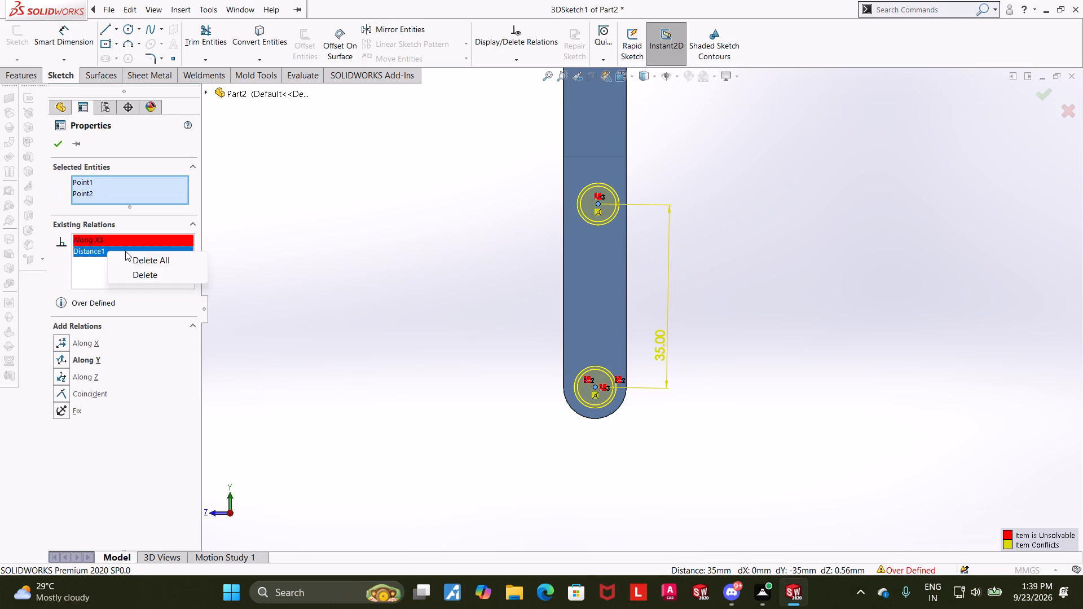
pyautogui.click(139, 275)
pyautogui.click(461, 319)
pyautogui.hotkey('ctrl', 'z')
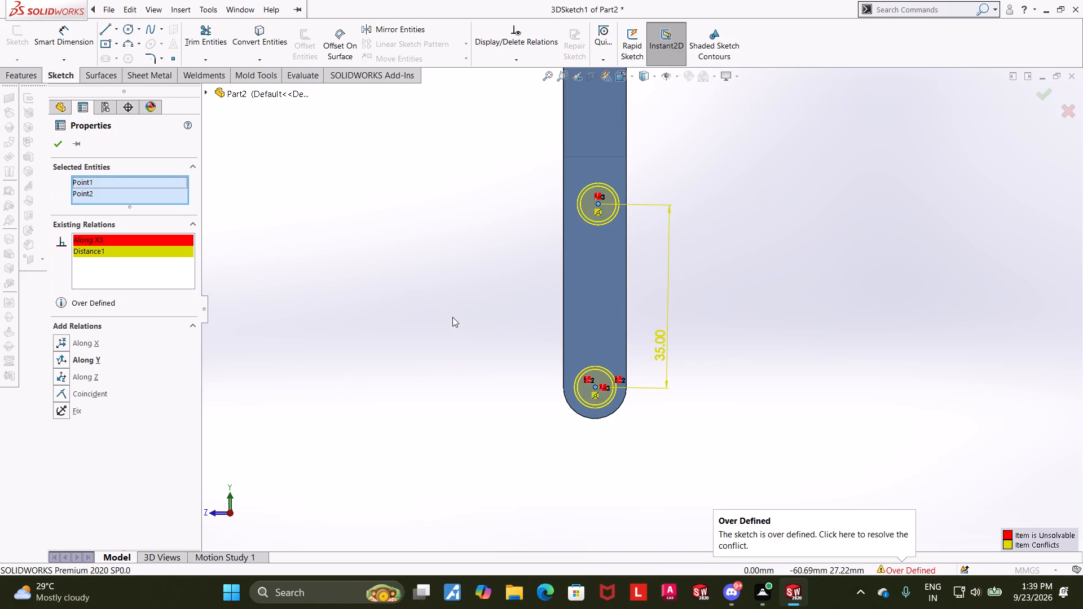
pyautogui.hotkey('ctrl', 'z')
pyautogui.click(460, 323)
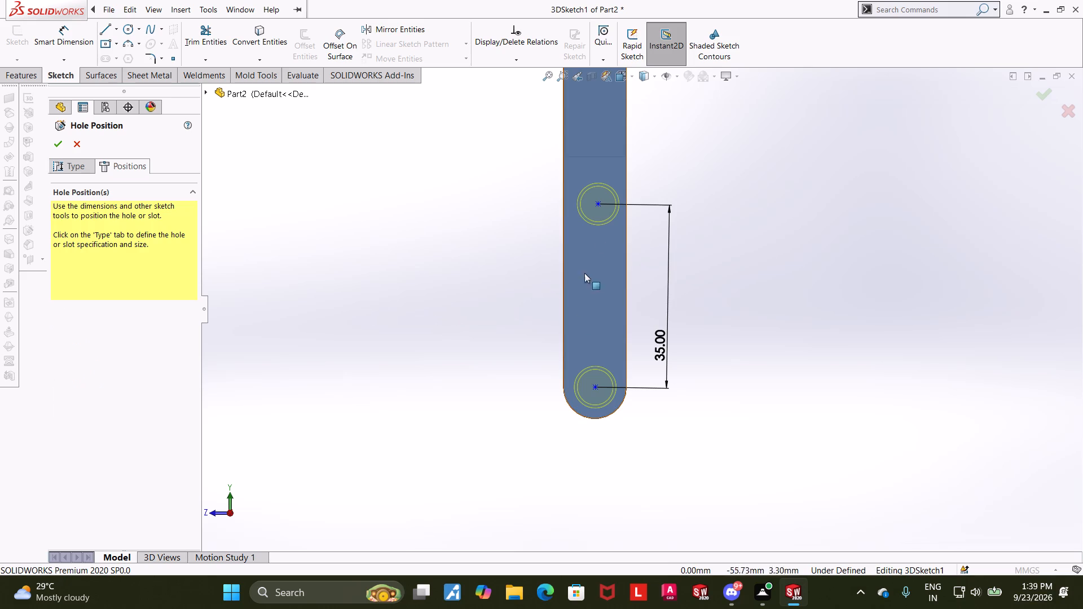
# Align the two hole centres with each other using an Along Y relation.
pyautogui.keyDown('ctrl'); pyautogui.click(599, 202); pyautogui.keyUp('ctrl')
pyautogui.keyDown('ctrl'); pyautogui.click(596, 385); pyautogui.keyUp('ctrl')
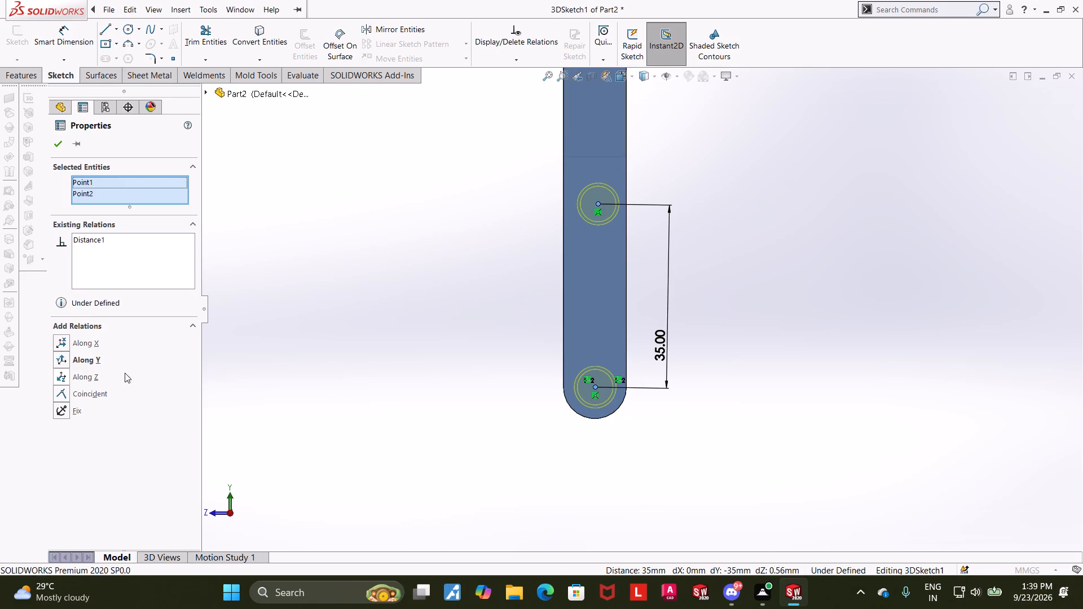
pyautogui.click(65, 363)
pyautogui.click(60, 141)
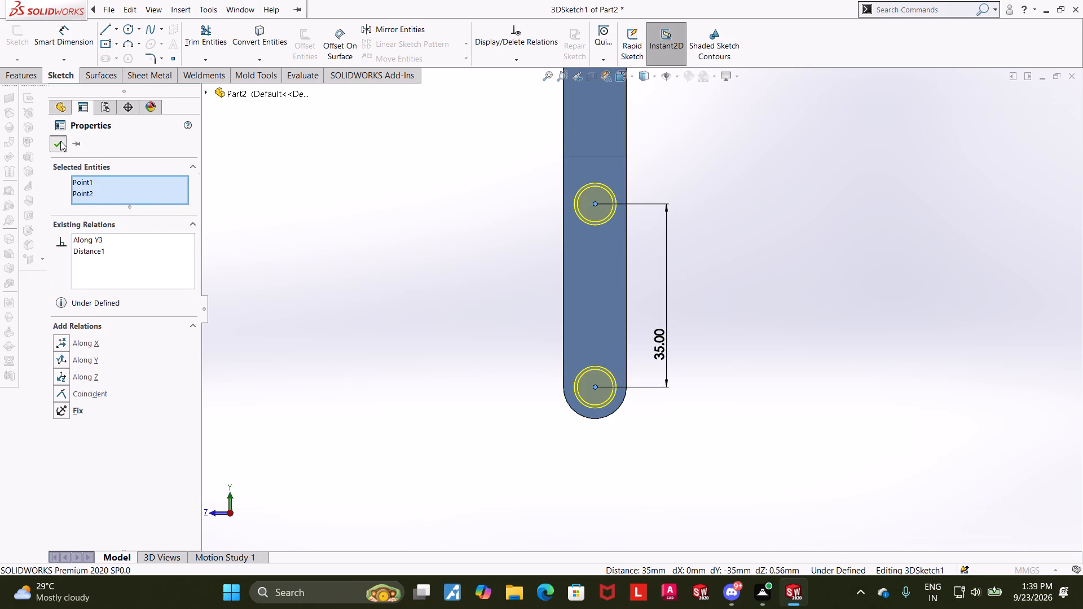
pyautogui.click(940, 287)
# Change the hole specification from tapped to a plain ANSI Metric dowel hole of size Ø8.0 and create both holes.
pyautogui.moveTo(906, 253); pyautogui.dragTo(852, 263, button='middle')
pyautogui.scroll(1, 837, 220)
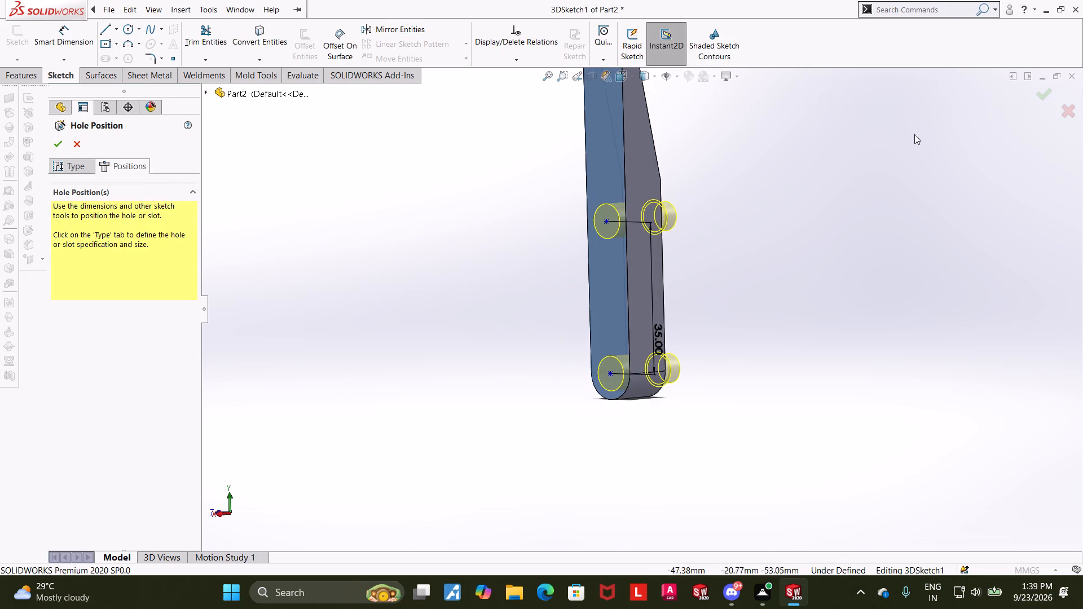
pyautogui.scroll(3, 884, 184)
pyautogui.moveTo(790, 227); pyautogui.dragTo(737, 258, button='middle')
pyautogui.scroll(-3, 710, 249)
pyautogui.moveTo(717, 265); pyautogui.dragTo(743, 264, button='middle')
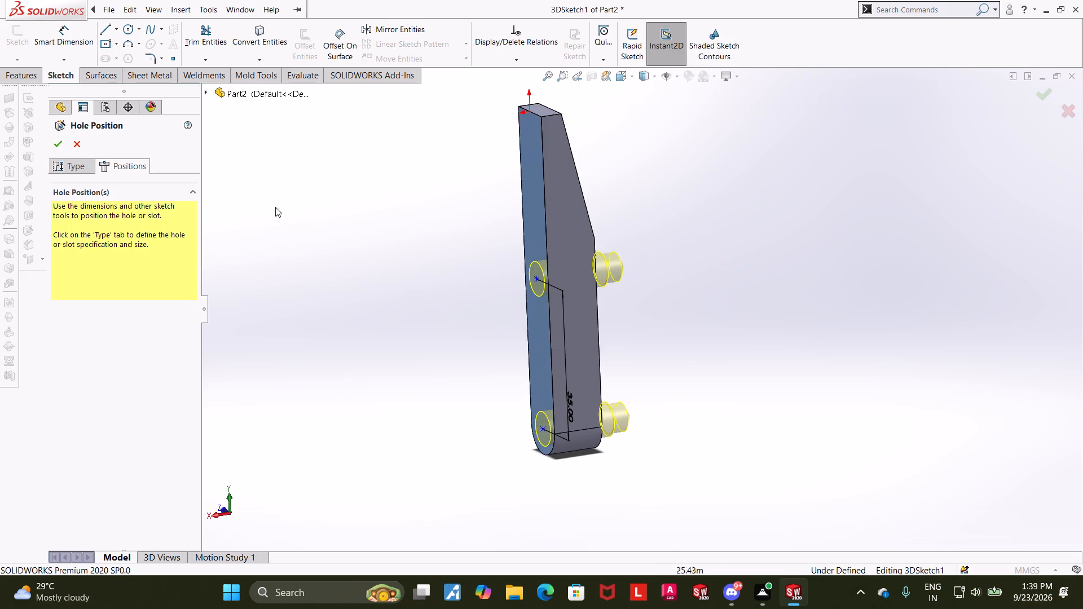
pyautogui.click(74, 168)
pyautogui.click(140, 266)
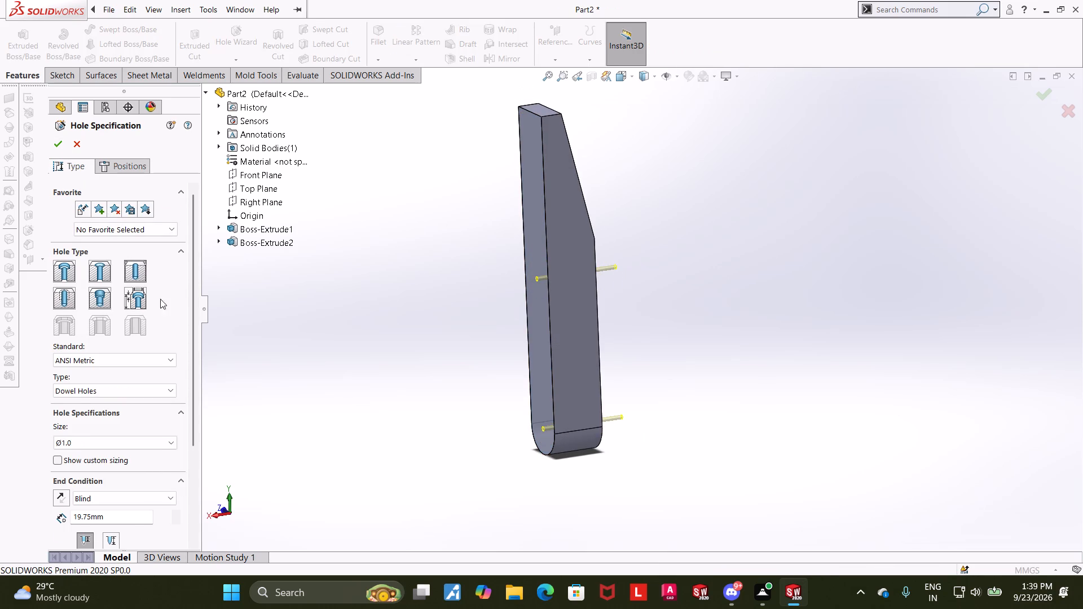
pyautogui.moveTo(196, 343); pyautogui.dragTo(197, 410)
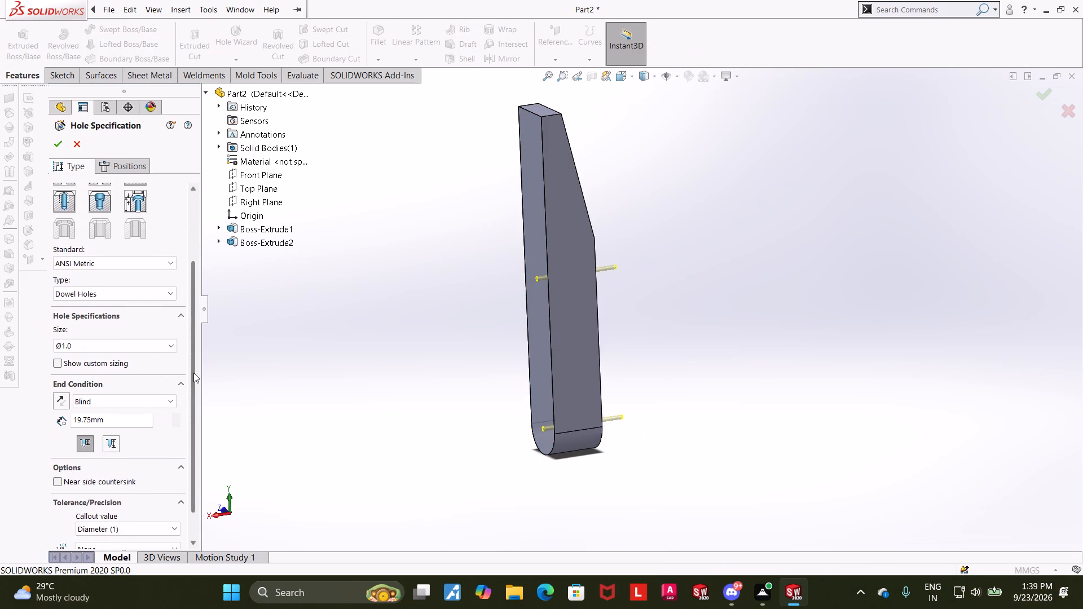
pyautogui.click(104, 347)
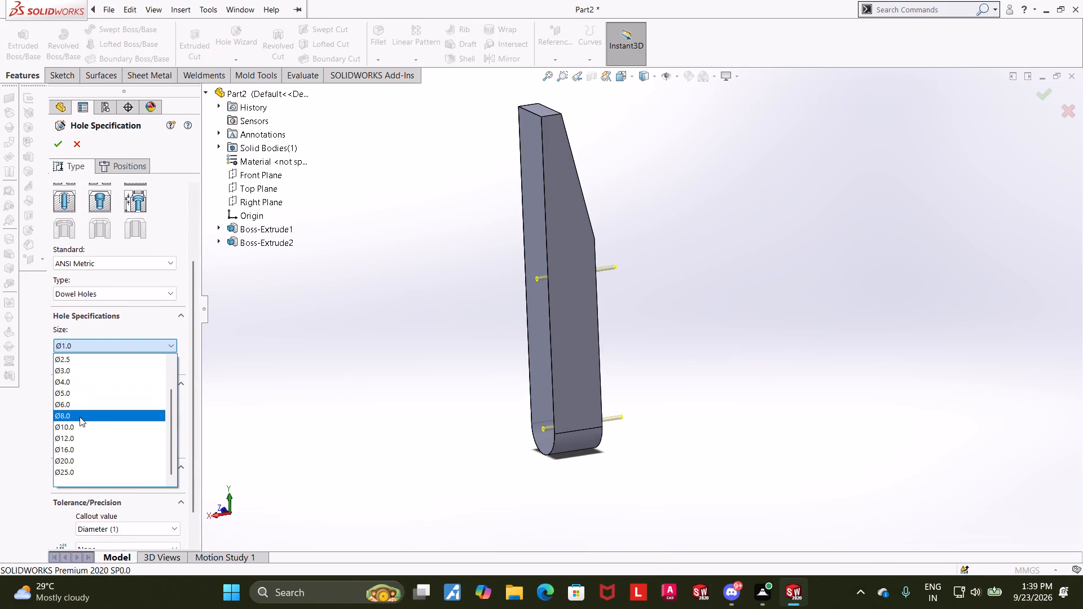
pyautogui.click(80, 417)
pyautogui.moveTo(341, 396); pyautogui.dragTo(363, 383, button='middle')
pyautogui.moveTo(380, 376); pyautogui.dragTo(391, 370, button='middle')
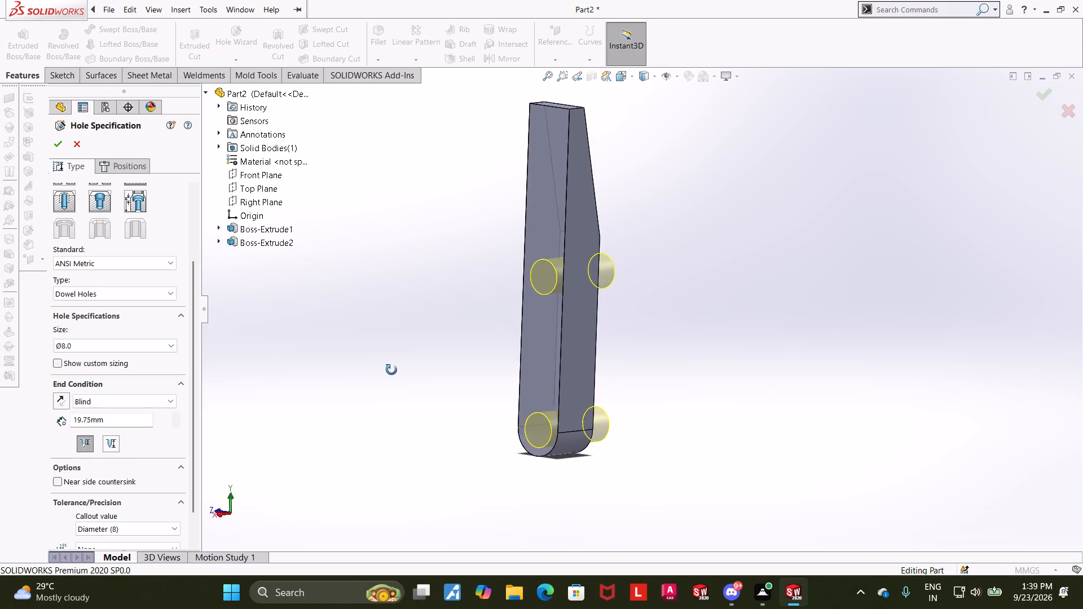
pyautogui.moveTo(391, 370); pyautogui.dragTo(375, 351, button='middle')
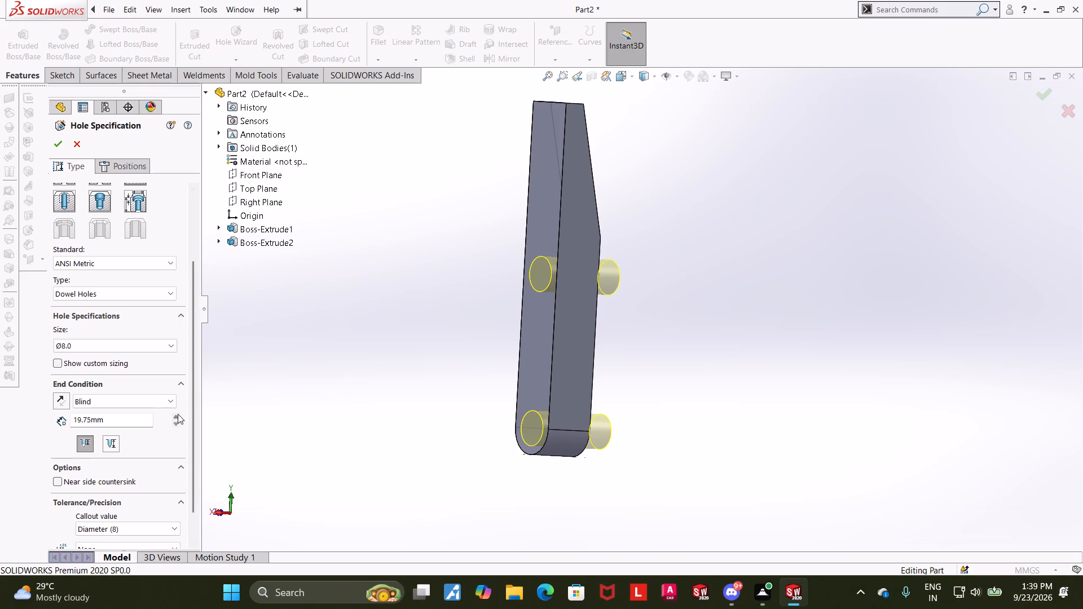
pyautogui.moveTo(288, 389); pyautogui.dragTo(266, 409, button='middle')
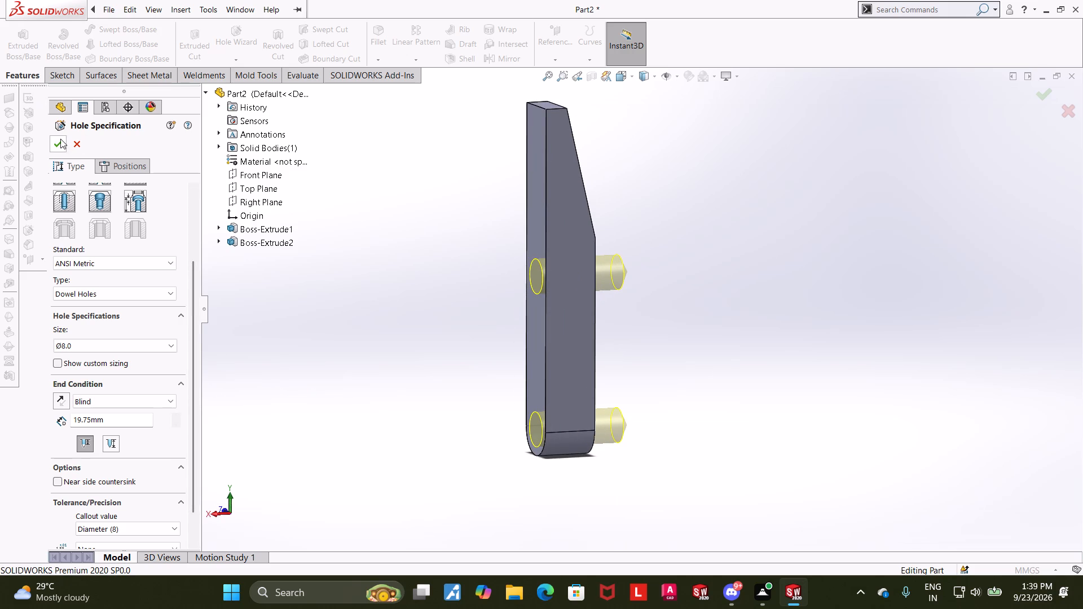
pyautogui.moveTo(192, 366); pyautogui.dragTo(191, 423)
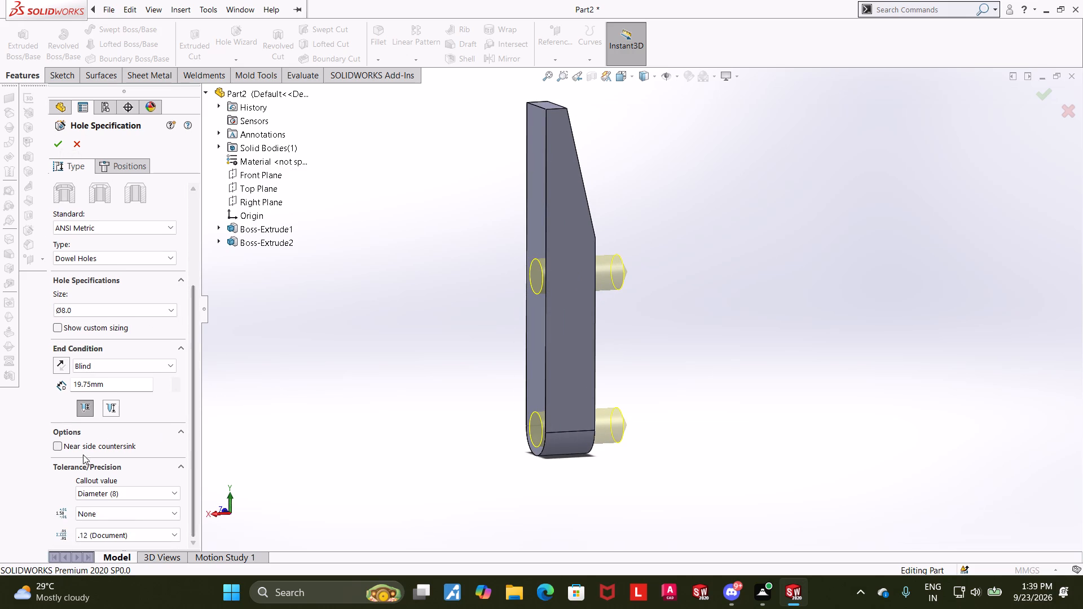
pyautogui.click(55, 147)
# Inspect the two holes and reopen the Ø8.0 dowel hole feature to check its specification and custom sizing options.
pyautogui.click(395, 328)
pyautogui.moveTo(398, 329); pyautogui.dragTo(499, 306, button='middle')
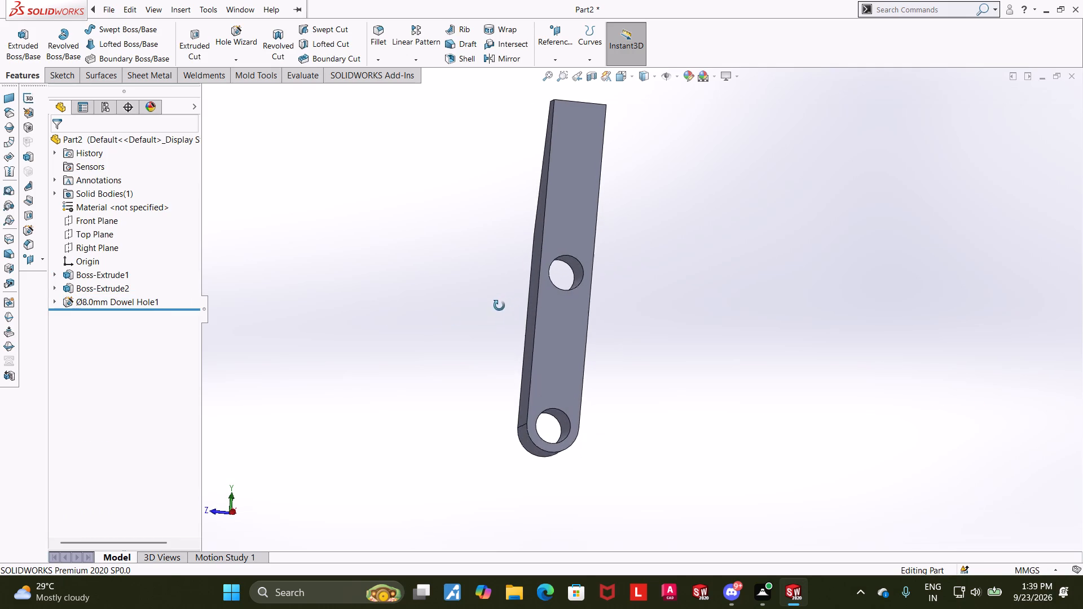
pyautogui.moveTo(499, 306); pyautogui.dragTo(488, 323, button='middle')
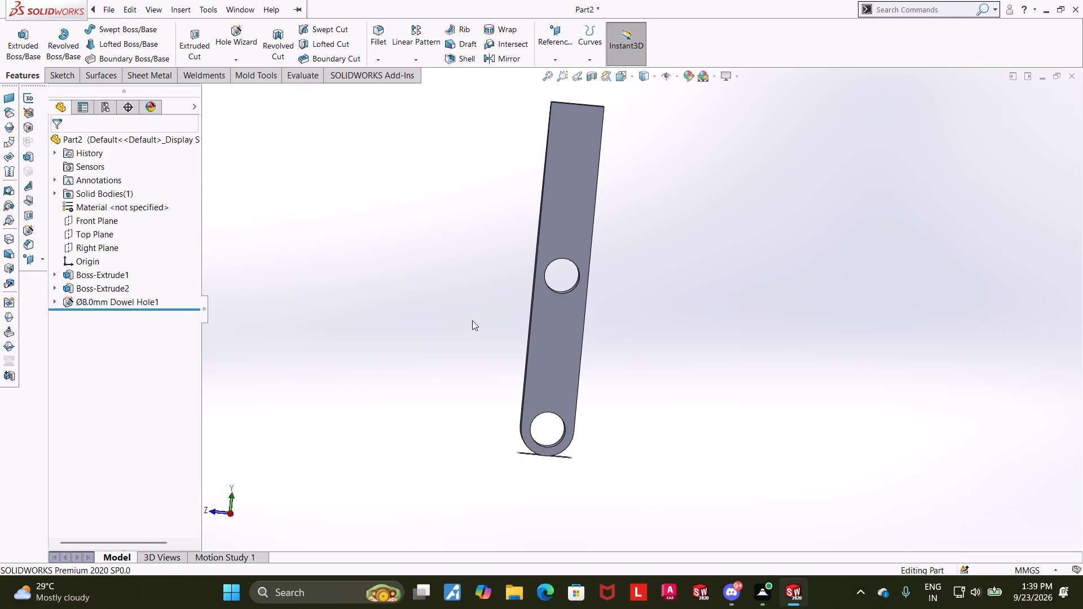
pyautogui.click(124, 298)
pyautogui.click(133, 270)
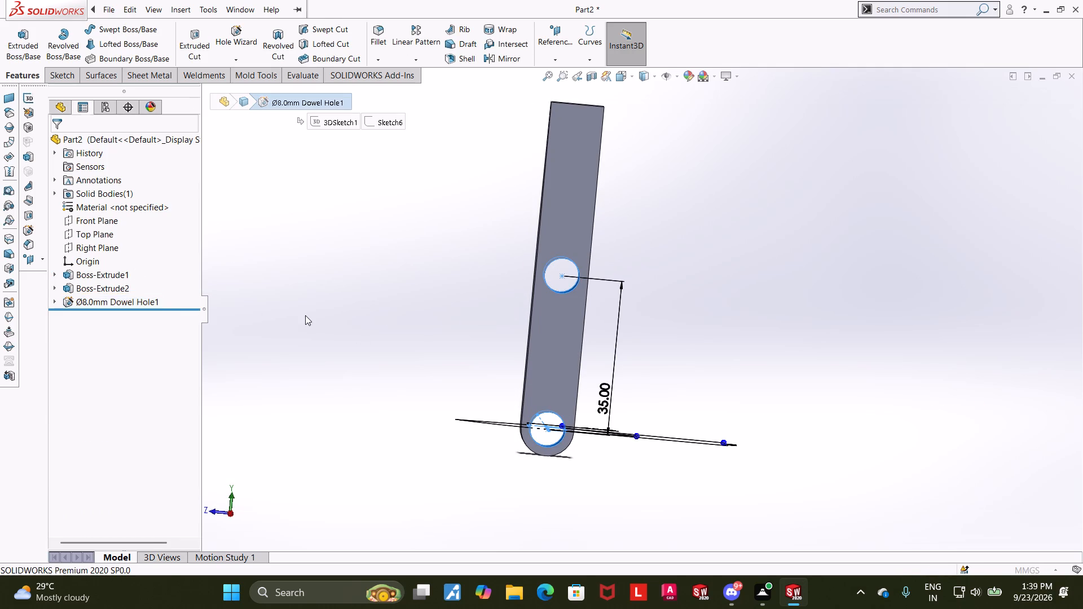
pyautogui.moveTo(194, 349); pyautogui.dragTo(193, 394)
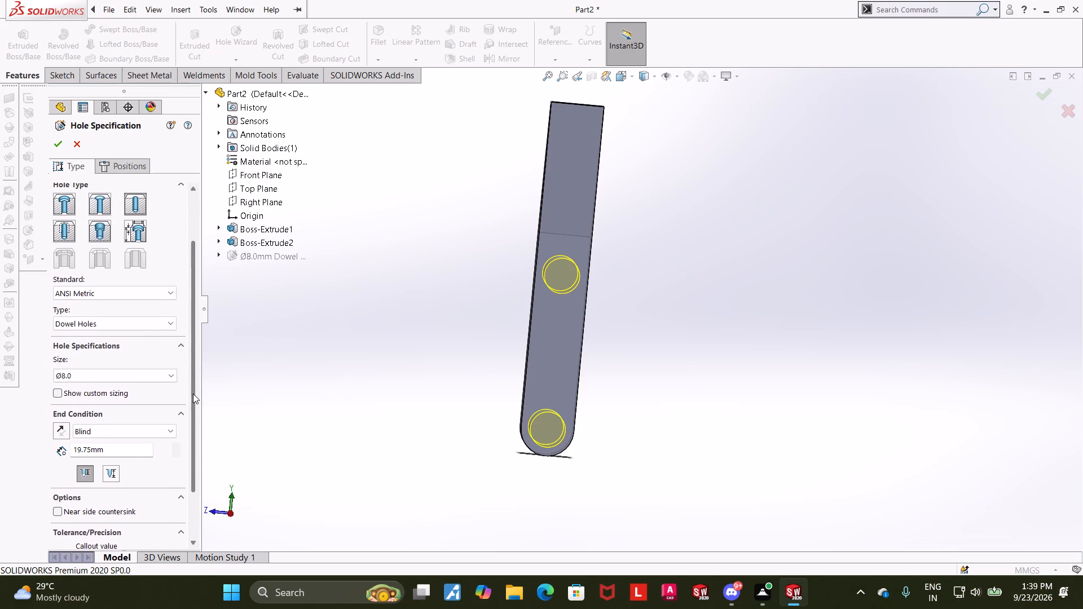
pyautogui.moveTo(193, 394); pyautogui.dragTo(199, 382)
pyautogui.click(59, 411)
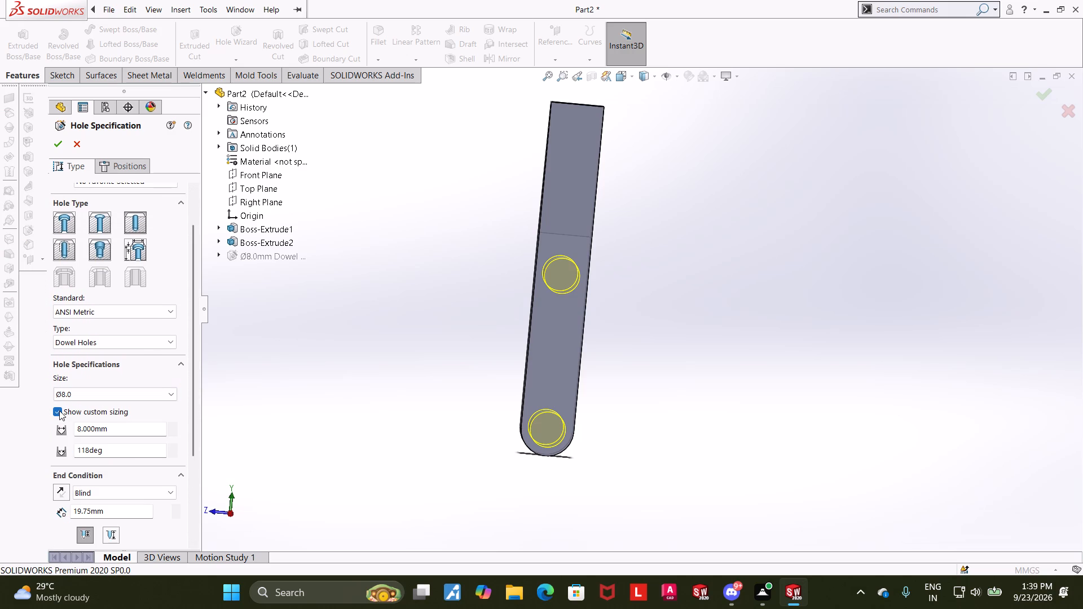
pyautogui.click(59, 411)
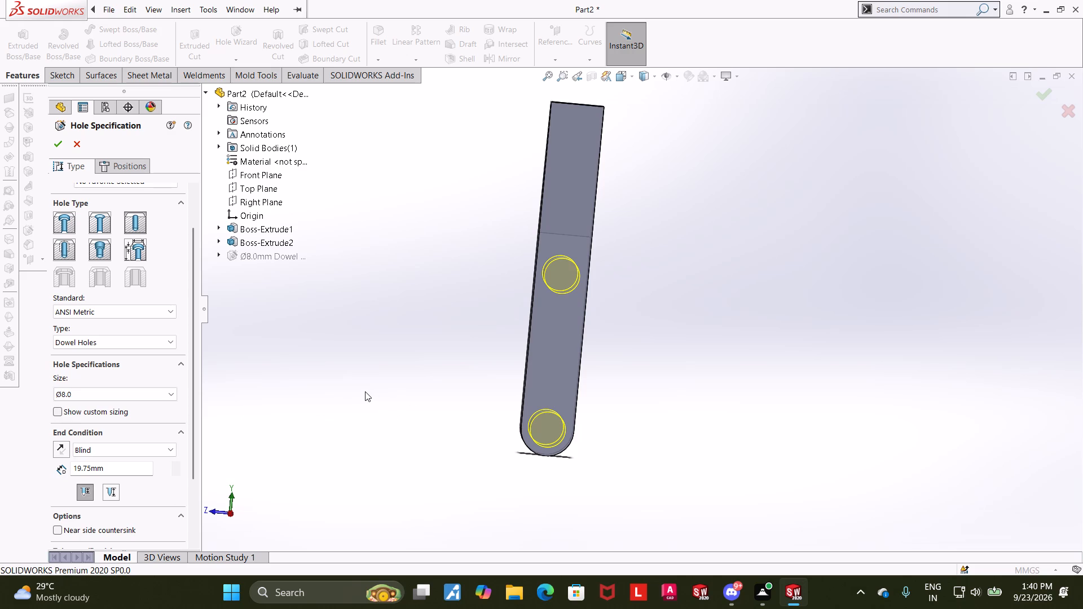
pyautogui.moveTo(369, 391); pyautogui.dragTo(352, 398, button='middle')
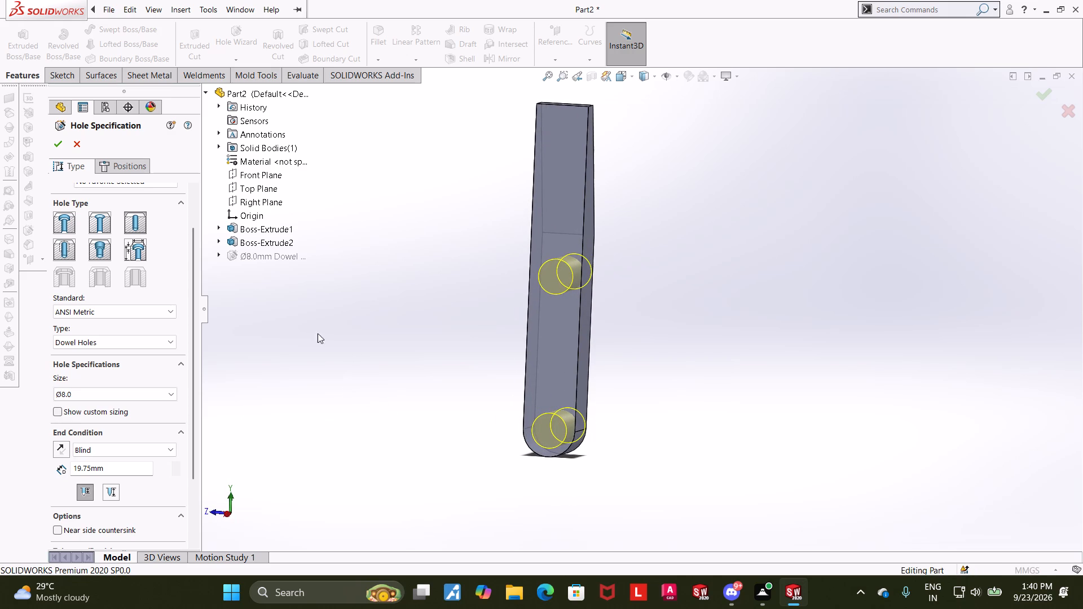
pyautogui.click(64, 143)
pyautogui.click(387, 283)
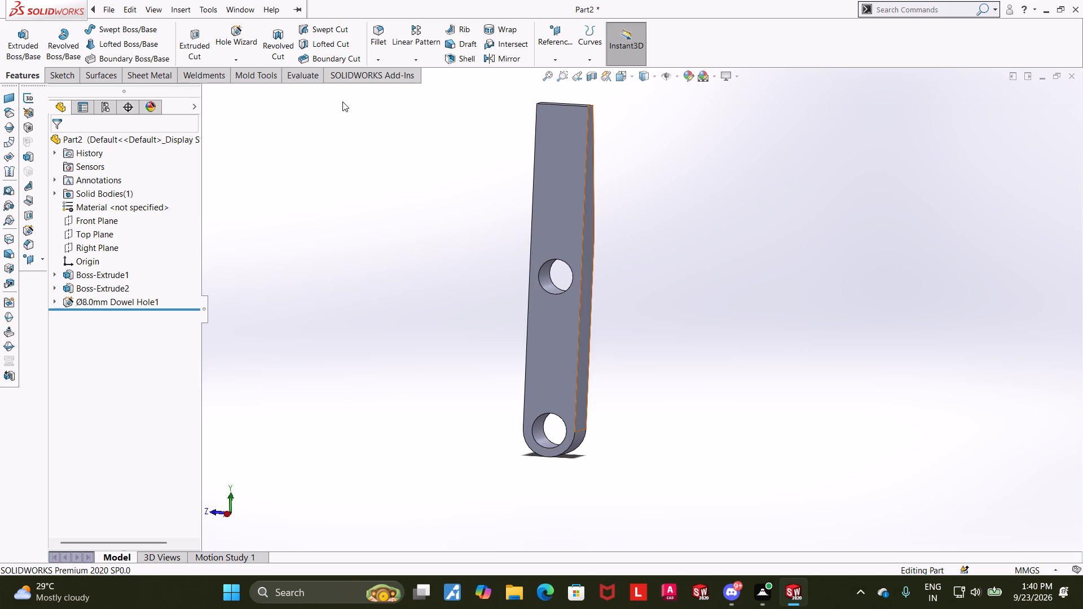
# Cut an M8x1.25 Metric Tap thread in the lower hole, from its front edge up to the part's opposite face.
pyautogui.click(245, 61)
pyautogui.click(257, 101)
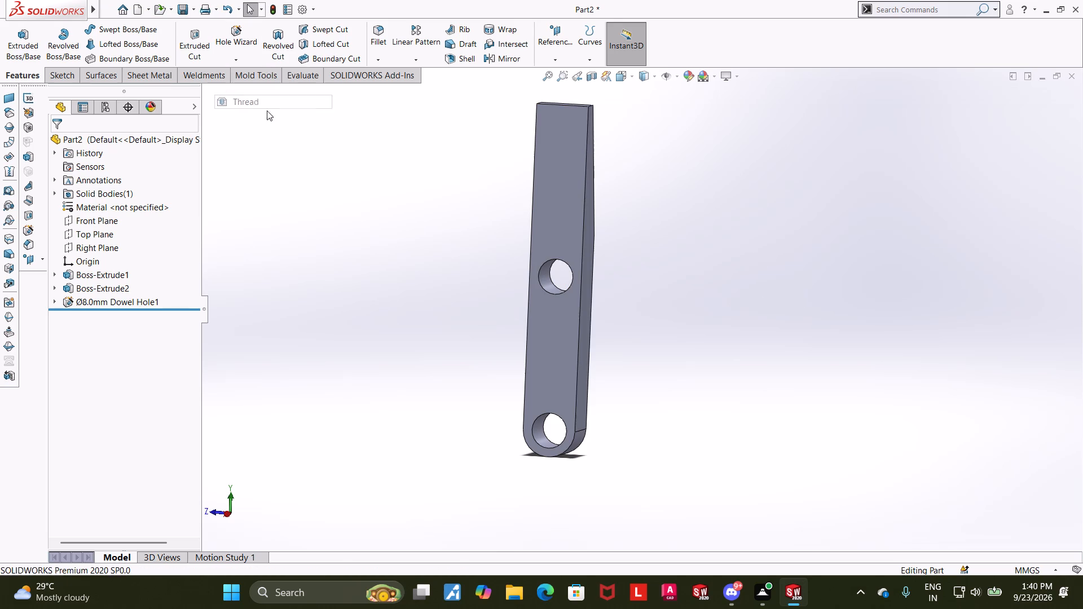
pyautogui.click(634, 316)
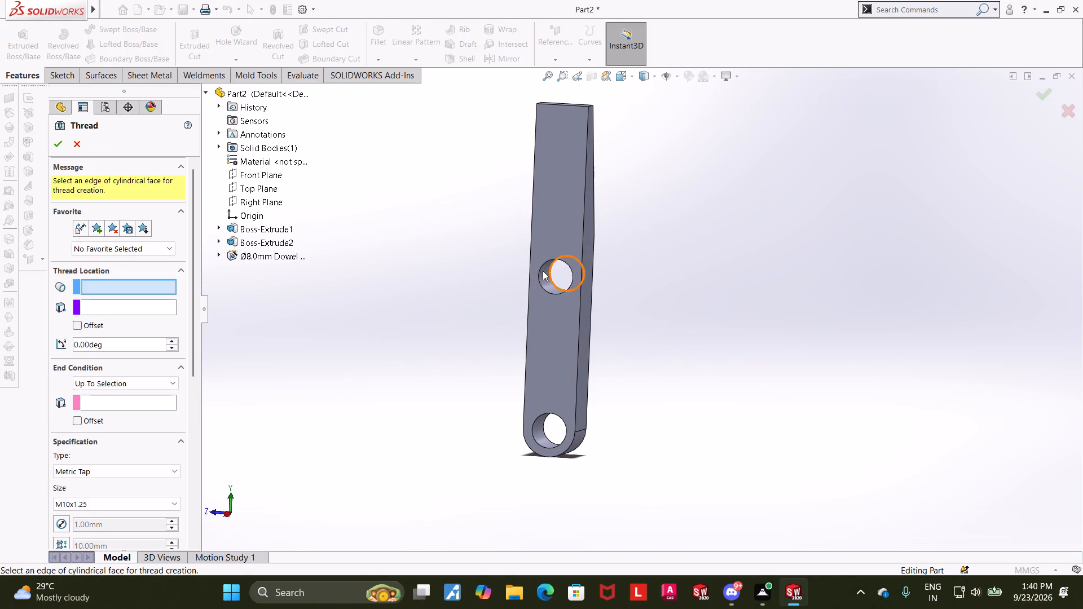
pyautogui.click(541, 270)
pyautogui.click(534, 423)
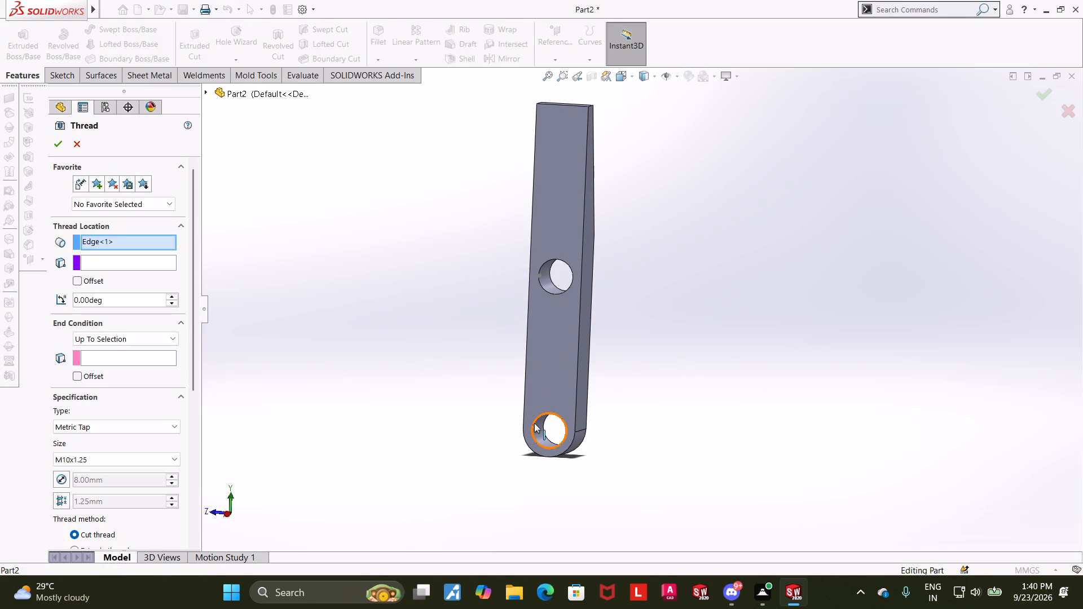
pyautogui.click(99, 462)
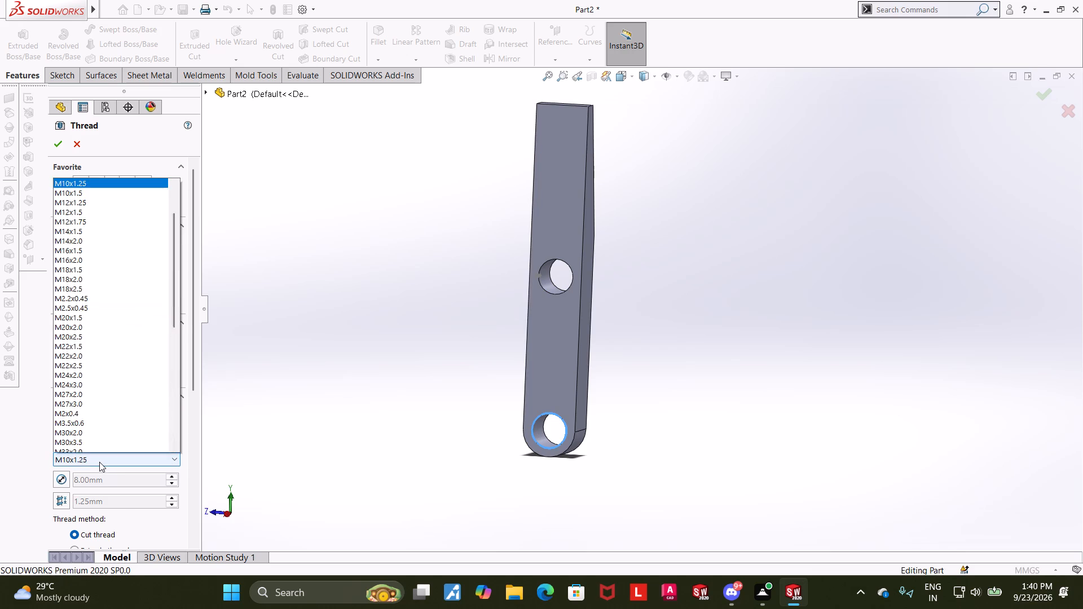
pyautogui.scroll(2, 106, 223)
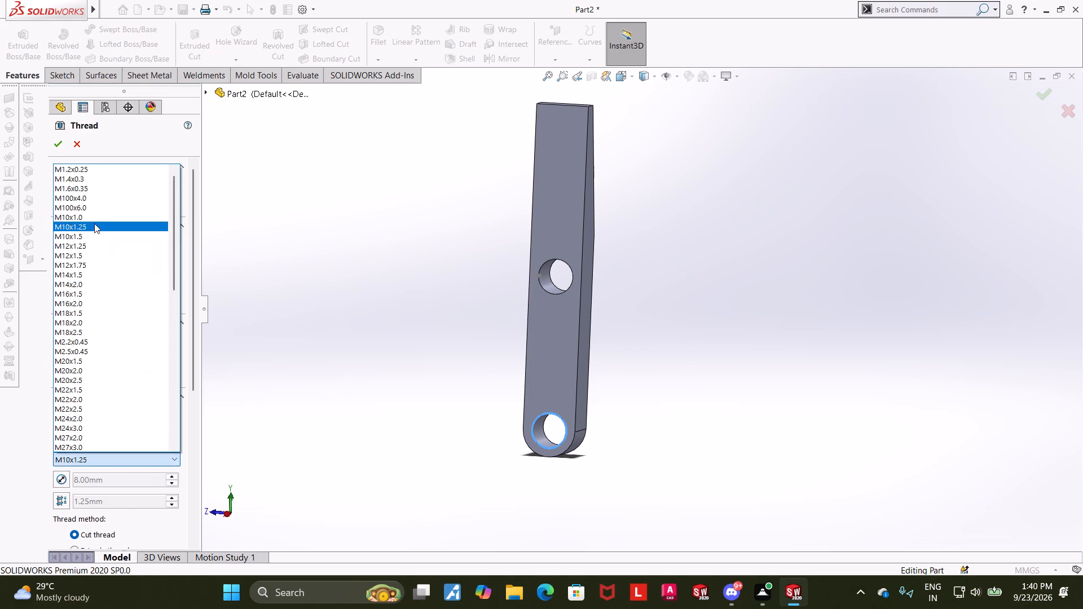
pyautogui.scroll(2, 72, 208)
pyautogui.scroll(-3, 89, 322)
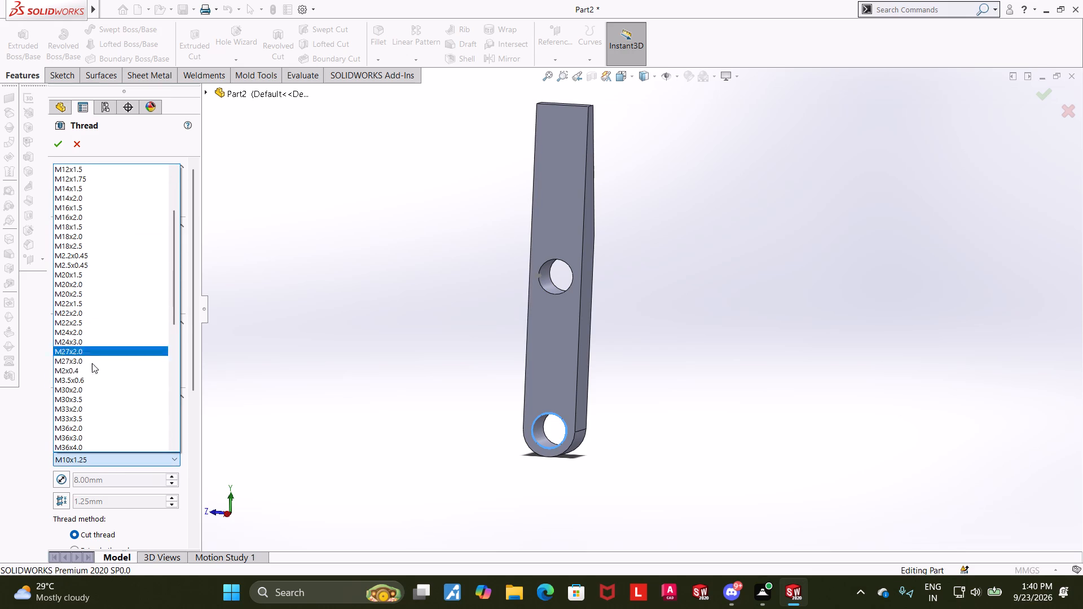
pyautogui.scroll(-2, 82, 416)
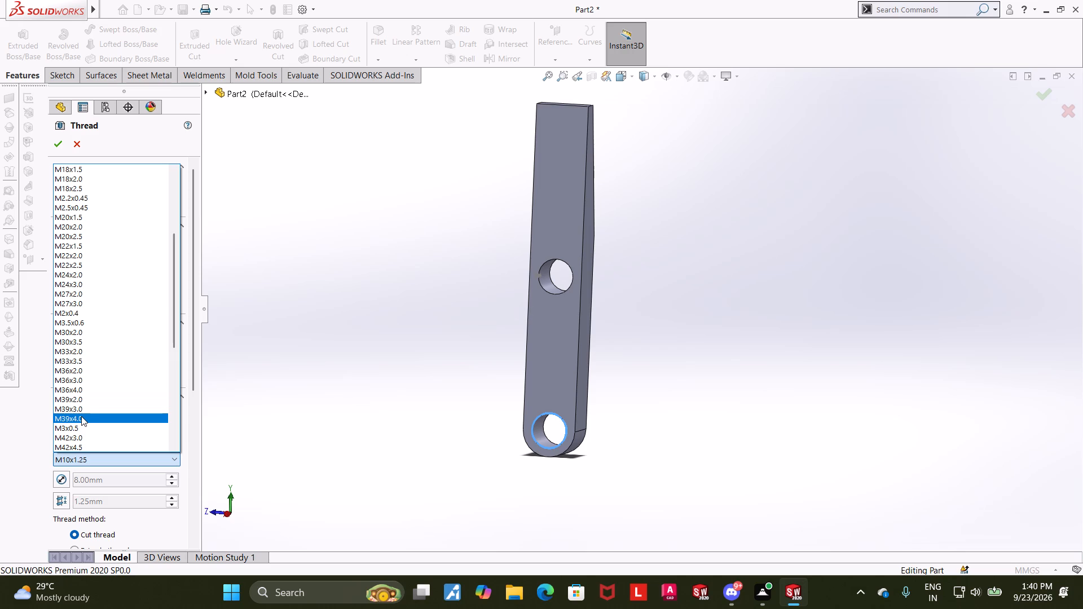
pyautogui.scroll(-7, 81, 416)
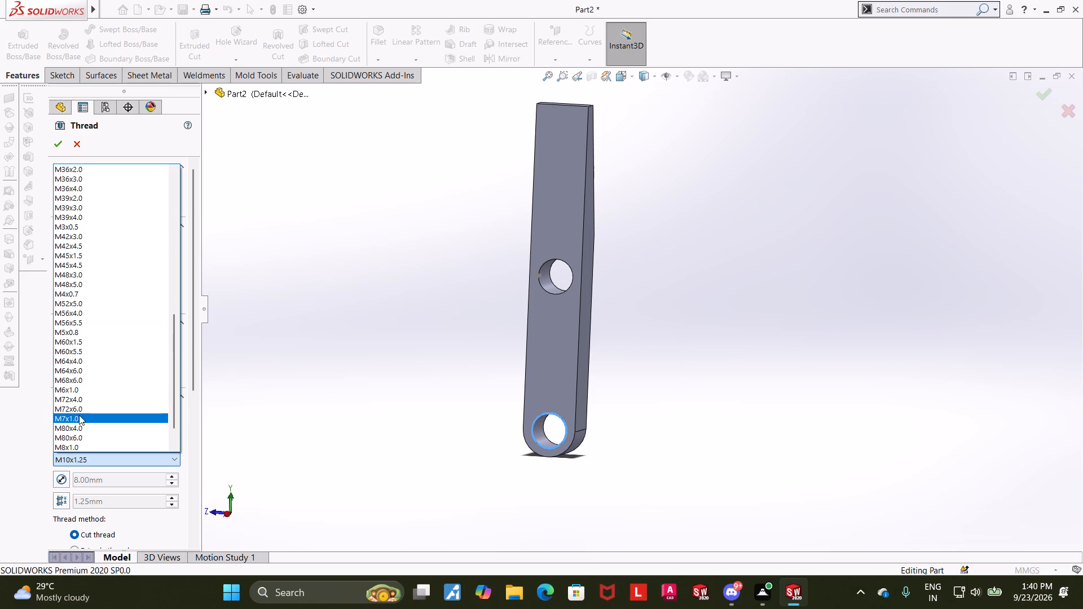
pyautogui.scroll(-10, 79, 413)
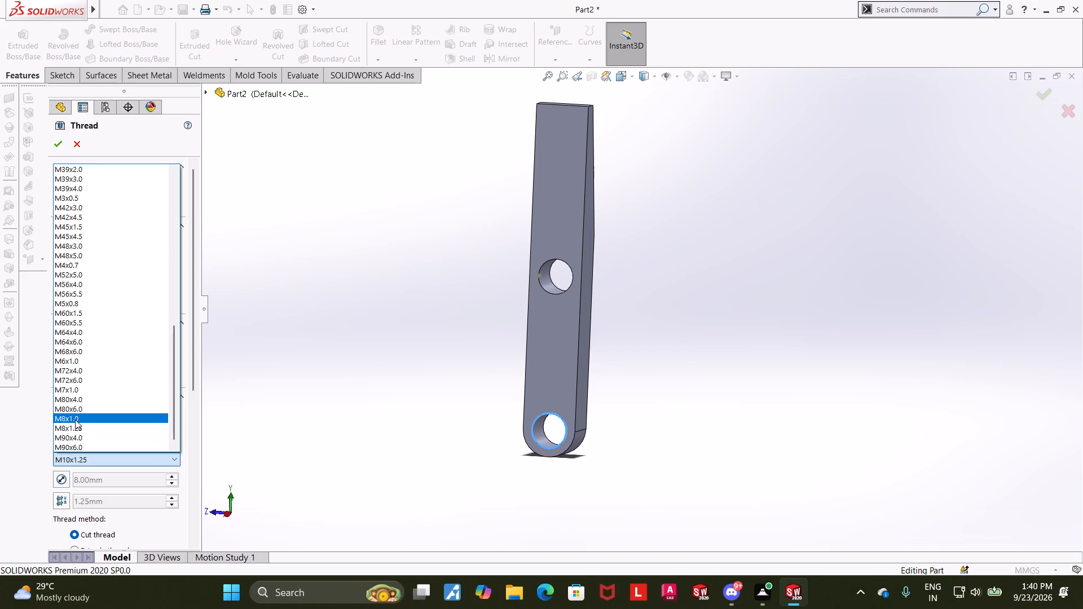
pyautogui.click(79, 428)
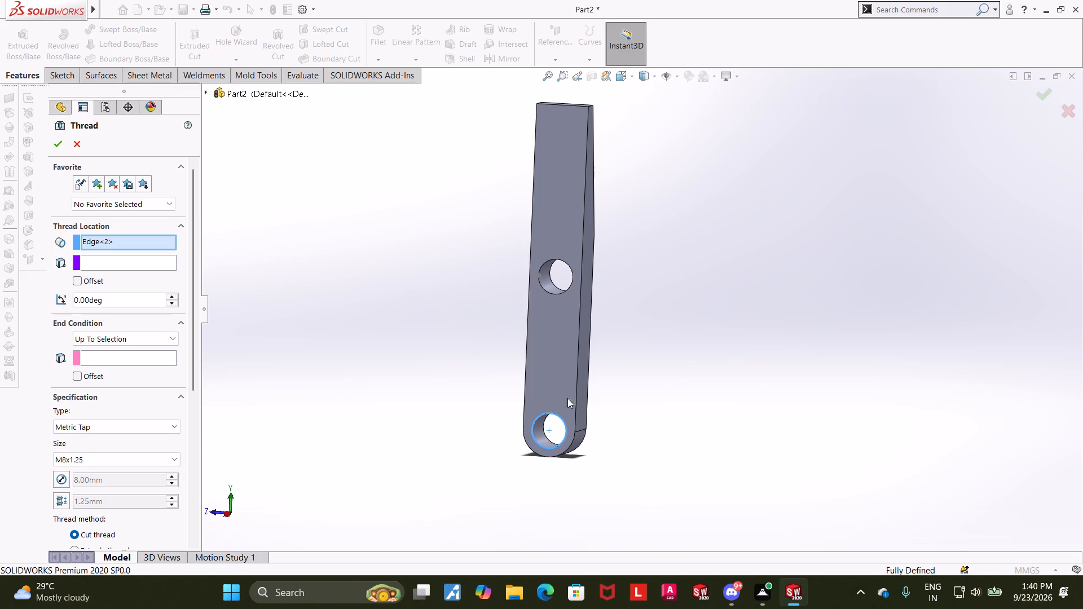
pyautogui.moveTo(704, 324); pyautogui.dragTo(582, 356, button='middle')
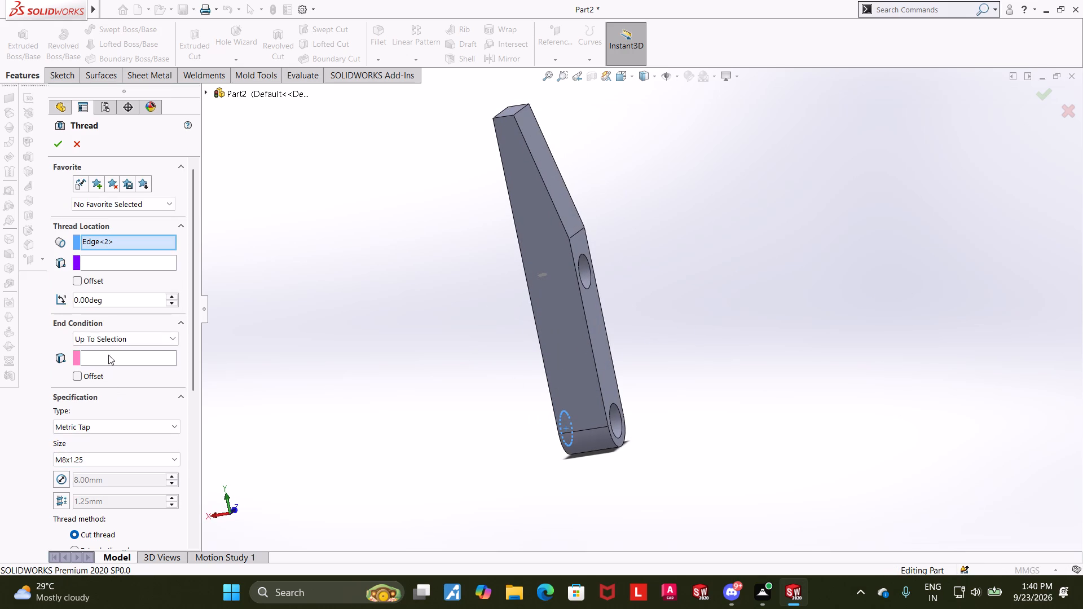
pyautogui.click(108, 355)
pyautogui.click(605, 356)
pyautogui.moveTo(686, 376); pyautogui.dragTo(729, 368, button='middle')
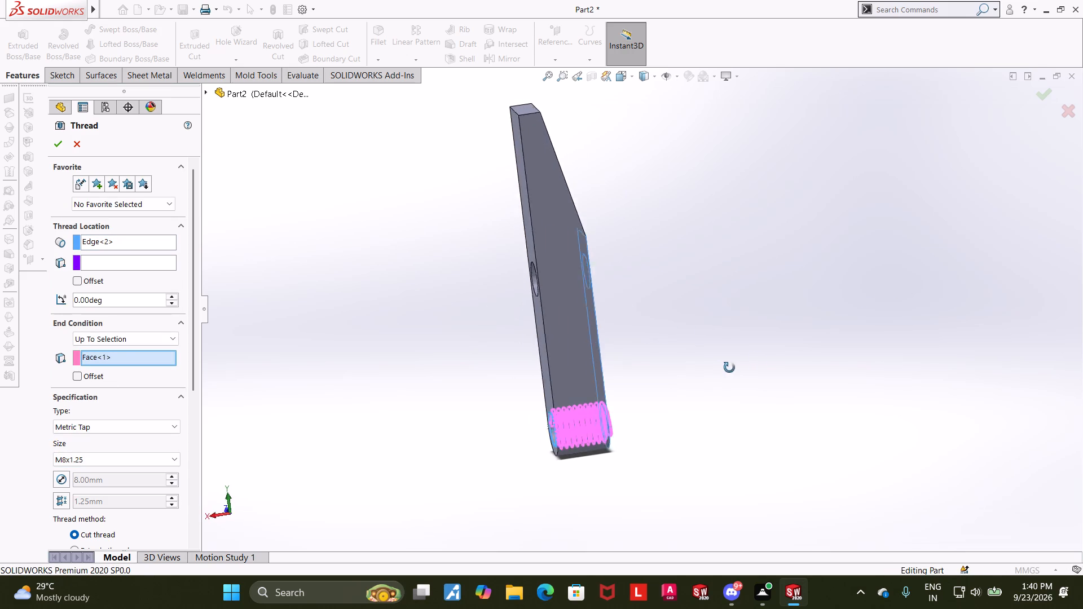
pyautogui.moveTo(729, 368); pyautogui.dragTo(774, 341, button='middle')
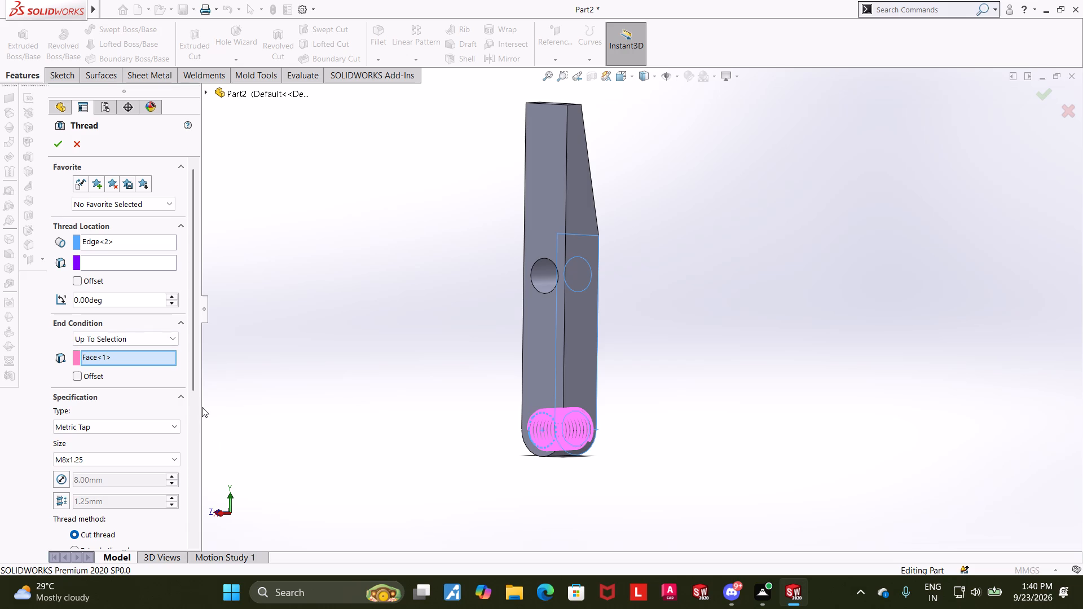
pyautogui.click(52, 146)
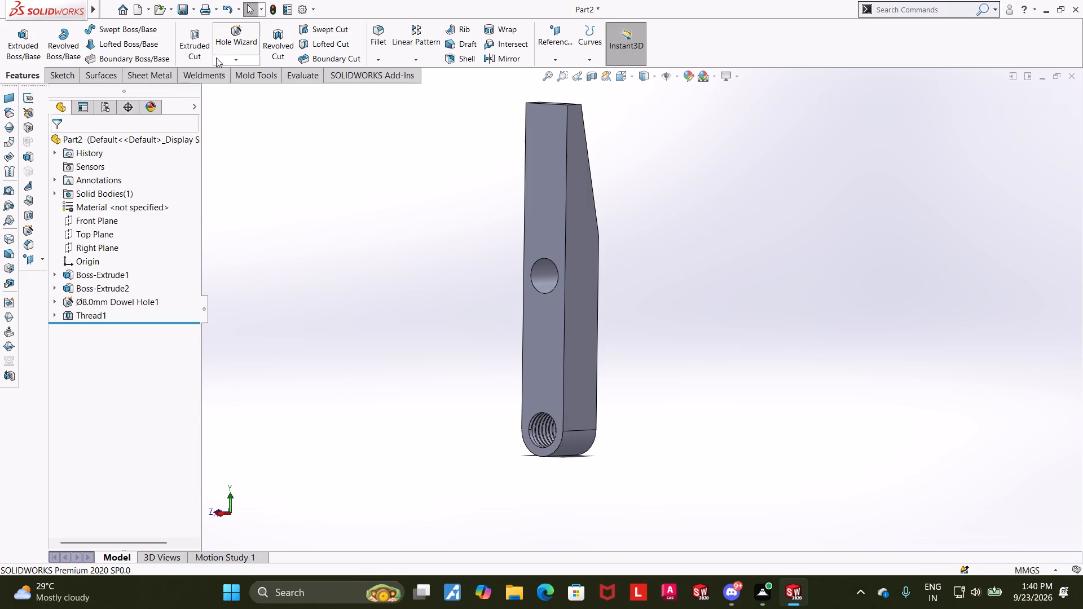
# Cut an M8x1.25 Metric Tap thread in the upper hole, from its front edge up to the opposite face.
pyautogui.click(228, 58)
pyautogui.click(244, 99)
pyautogui.click(629, 314)
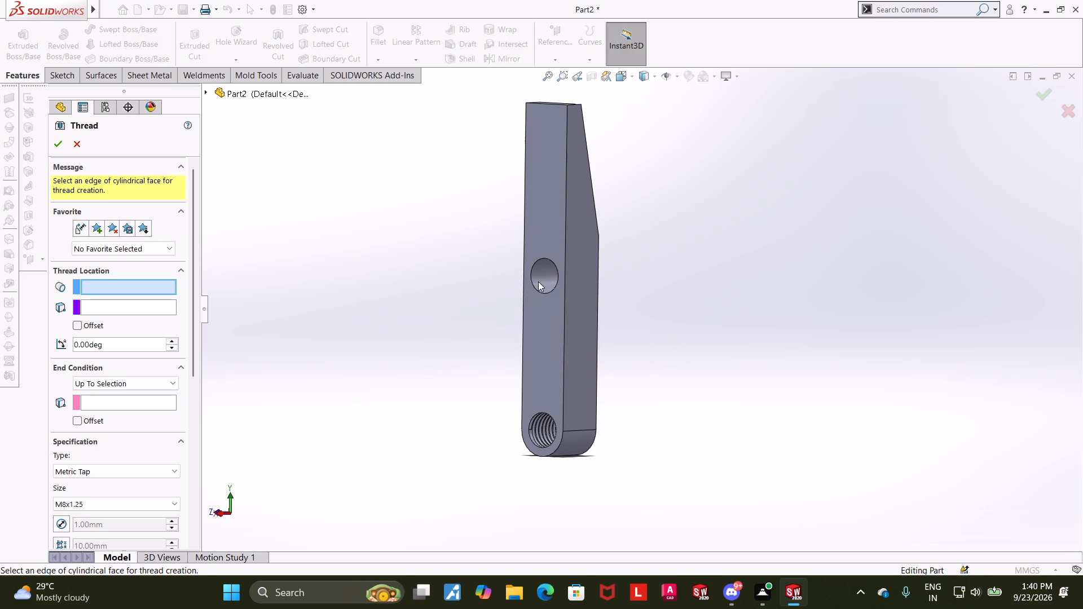
pyautogui.click(530, 280)
pyautogui.moveTo(750, 273); pyautogui.dragTo(706, 293, button='middle')
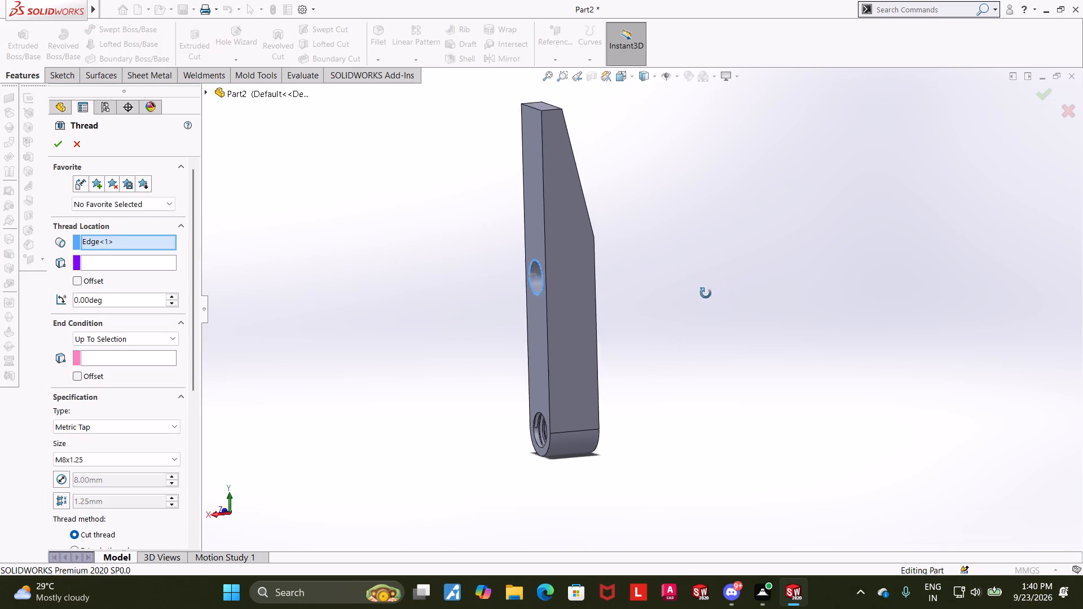
pyautogui.moveTo(706, 293); pyautogui.dragTo(656, 317, button='middle')
pyautogui.click(156, 358)
pyautogui.click(592, 316)
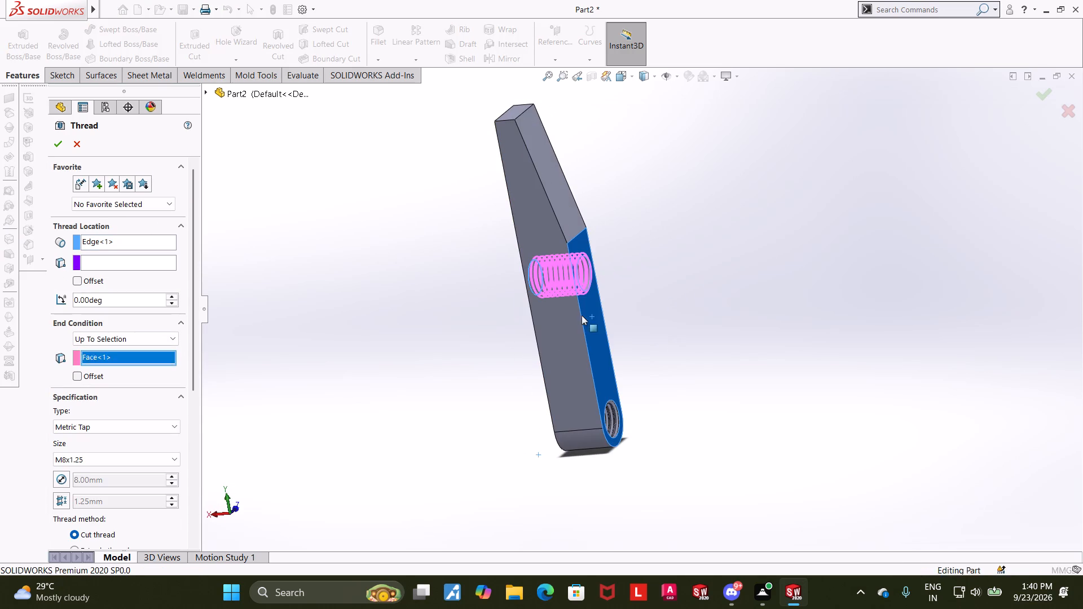
pyautogui.click(60, 138)
# Examine the threads in both holes and the overall part from several angles.
pyautogui.moveTo(316, 342); pyautogui.dragTo(394, 292, button='middle')
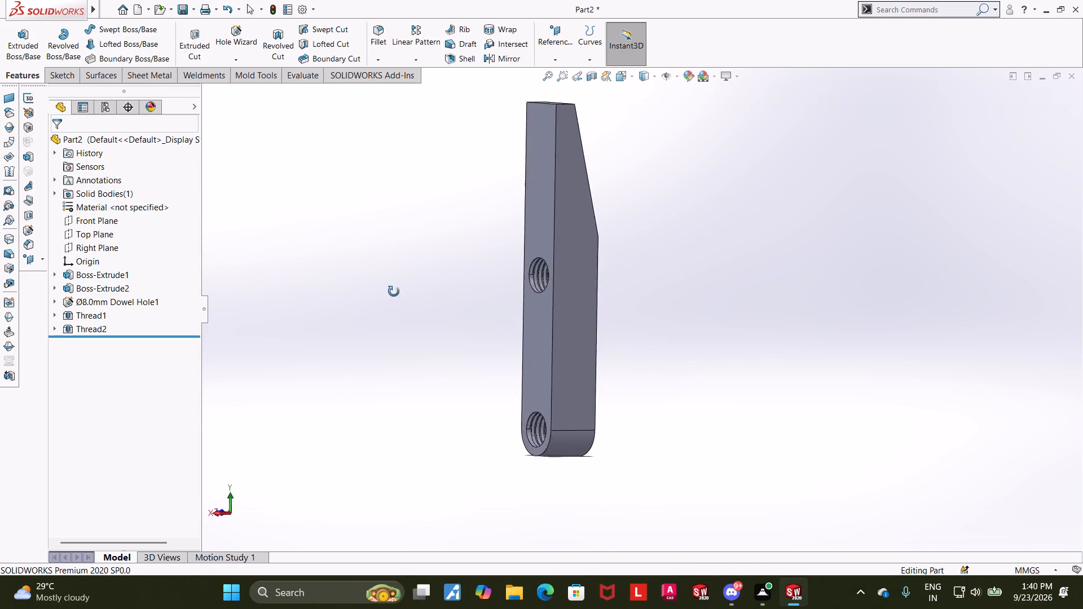
pyautogui.moveTo(394, 292); pyautogui.dragTo(439, 356, button='middle')
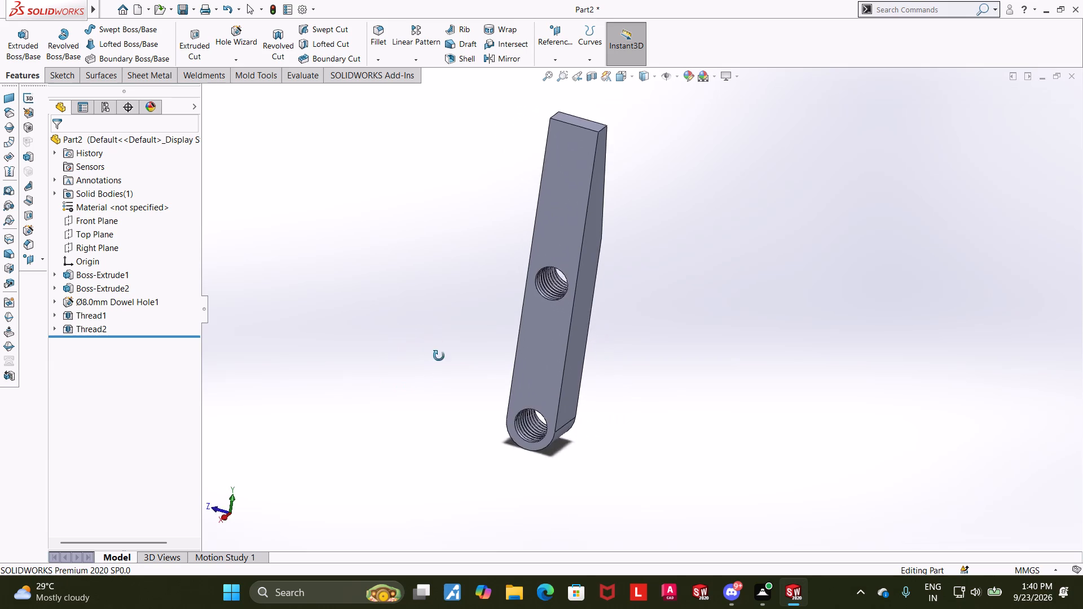
pyautogui.moveTo(439, 356); pyautogui.dragTo(445, 307, button='middle')
pyautogui.moveTo(447, 297); pyautogui.dragTo(517, 304, button='middle')
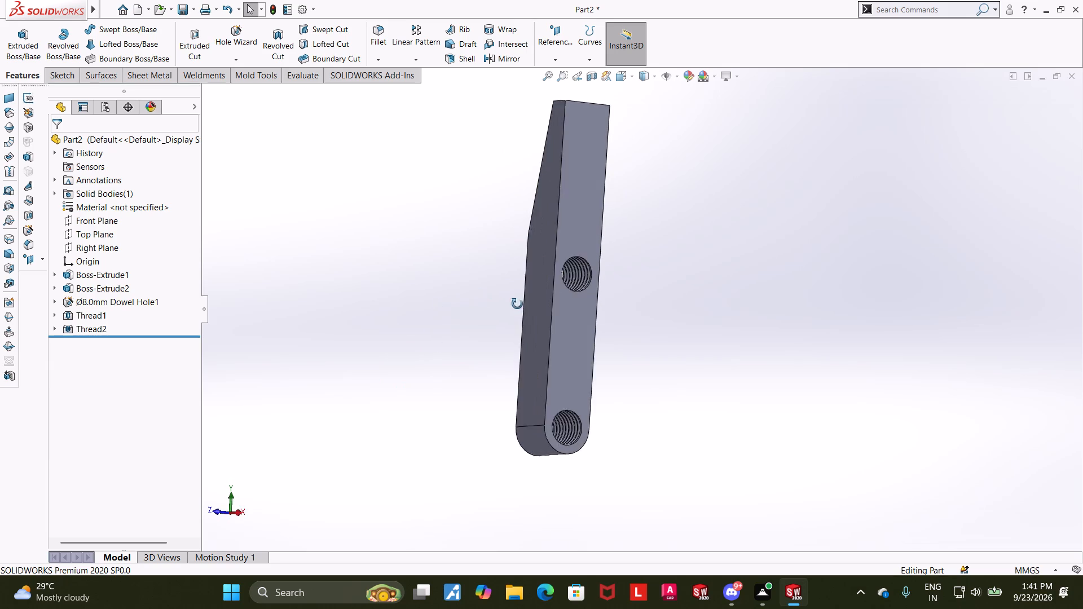
pyautogui.moveTo(517, 304); pyautogui.dragTo(521, 325, button='middle')
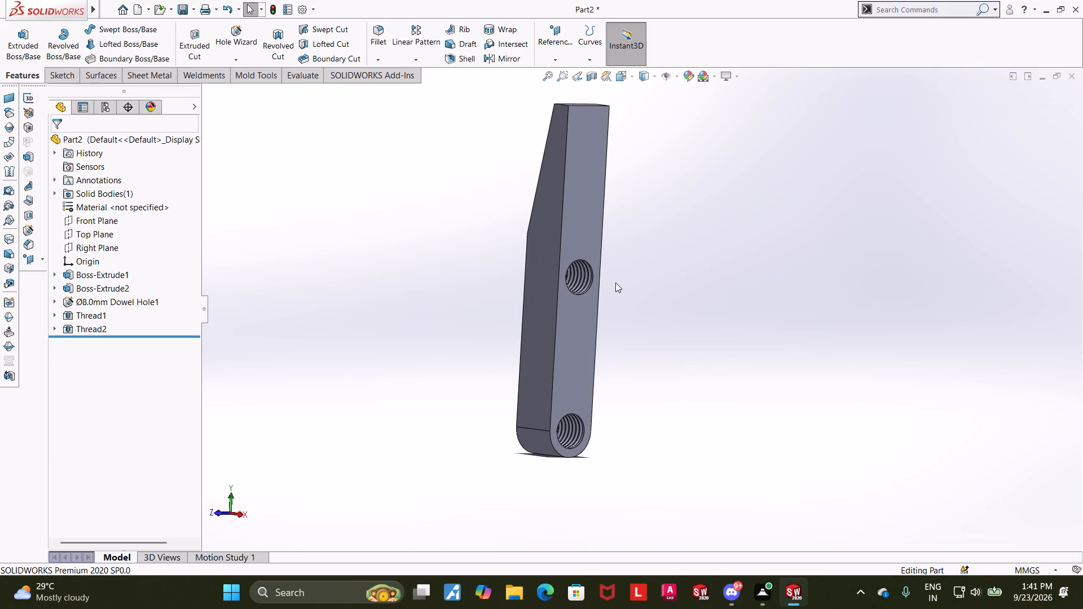
pyautogui.scroll(2, 615, 283)
pyautogui.scroll(-2, 697, 156)
pyautogui.moveTo(650, 205); pyautogui.dragTo(642, 246, button='middle')
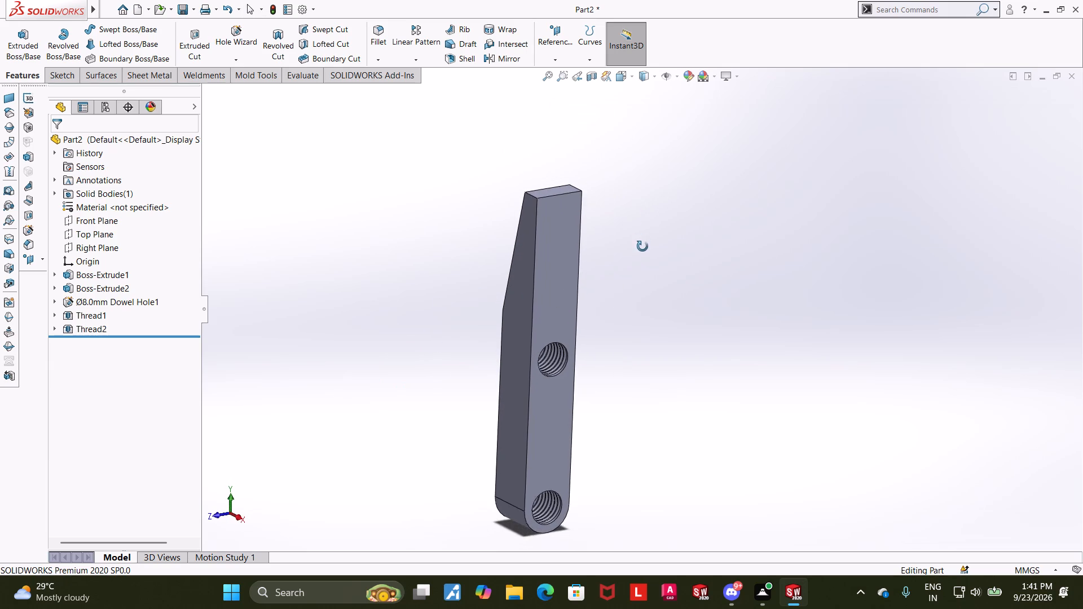
pyautogui.moveTo(642, 246); pyautogui.dragTo(642, 249, button='middle')
pyautogui.scroll(3, 654, 226)
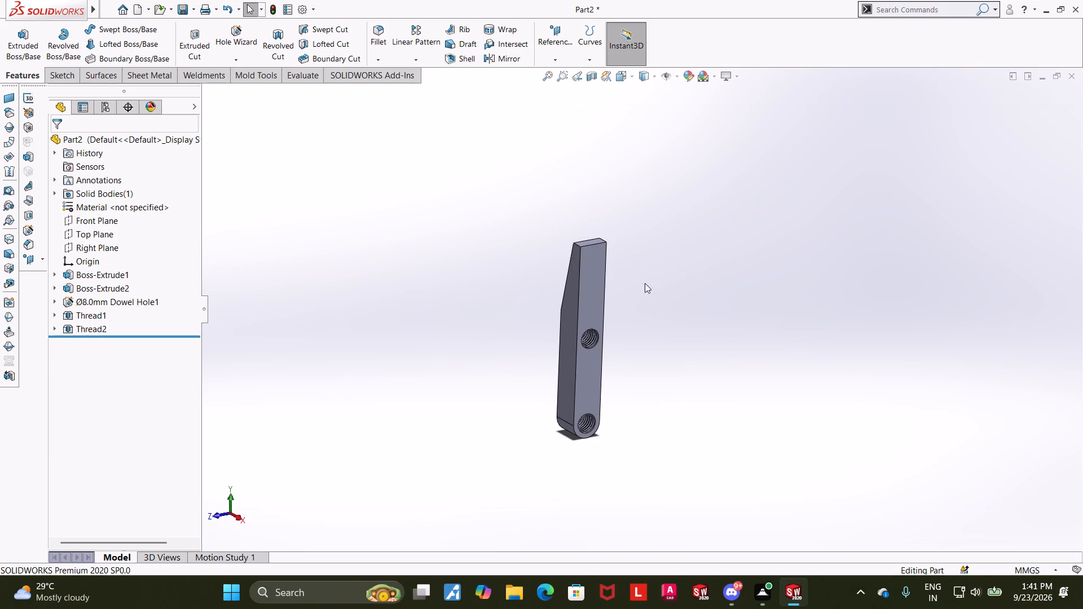
pyautogui.moveTo(649, 324); pyautogui.dragTo(670, 256, button='middle')
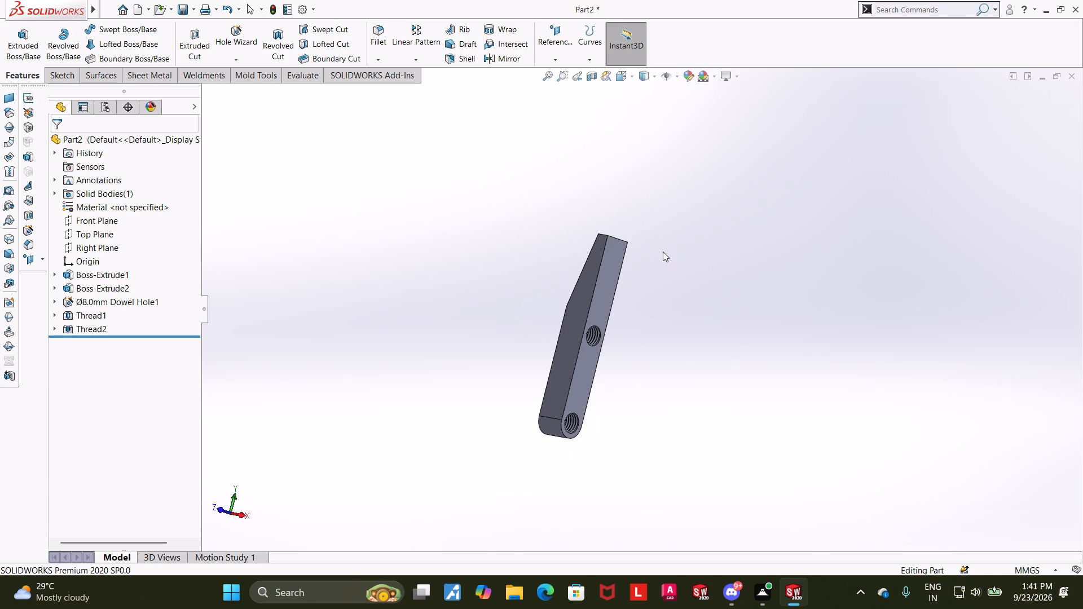
pyautogui.middleClick(648, 288)
pyautogui.scroll(1, 681, 239)
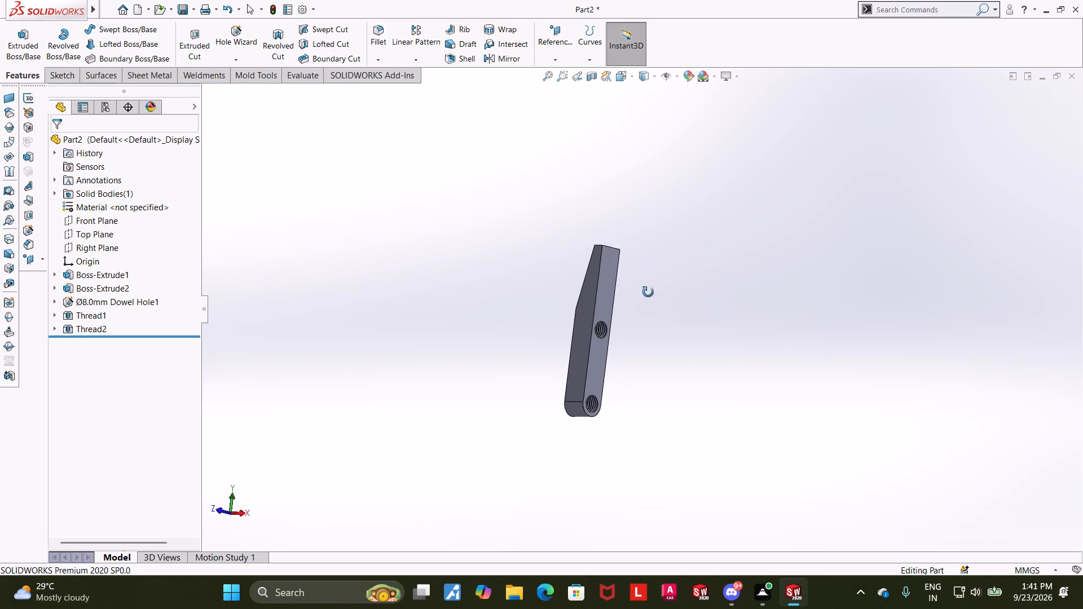
pyautogui.scroll(-3, 636, 285)
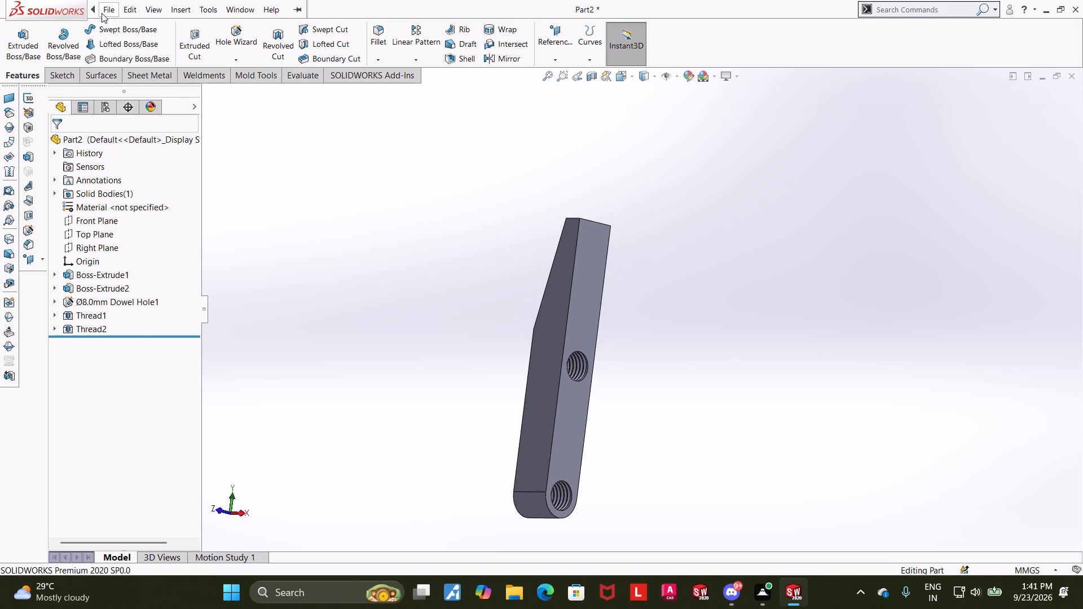
# Save the part in Downloads as Moving Jaw, rebuilding the document before saving.
pyautogui.click(143, 149)
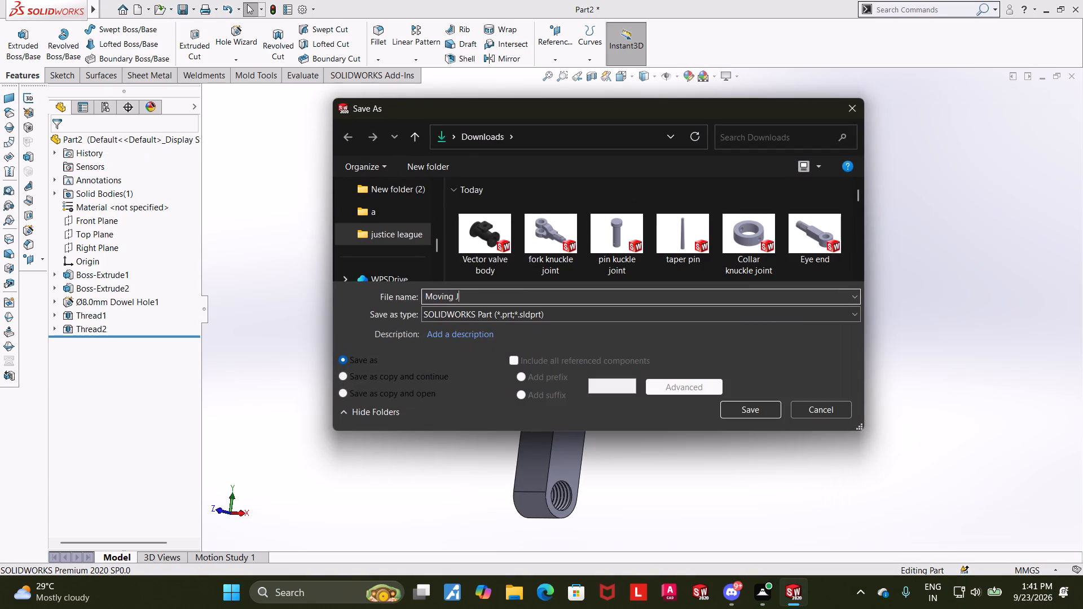
pyautogui.write('aw')
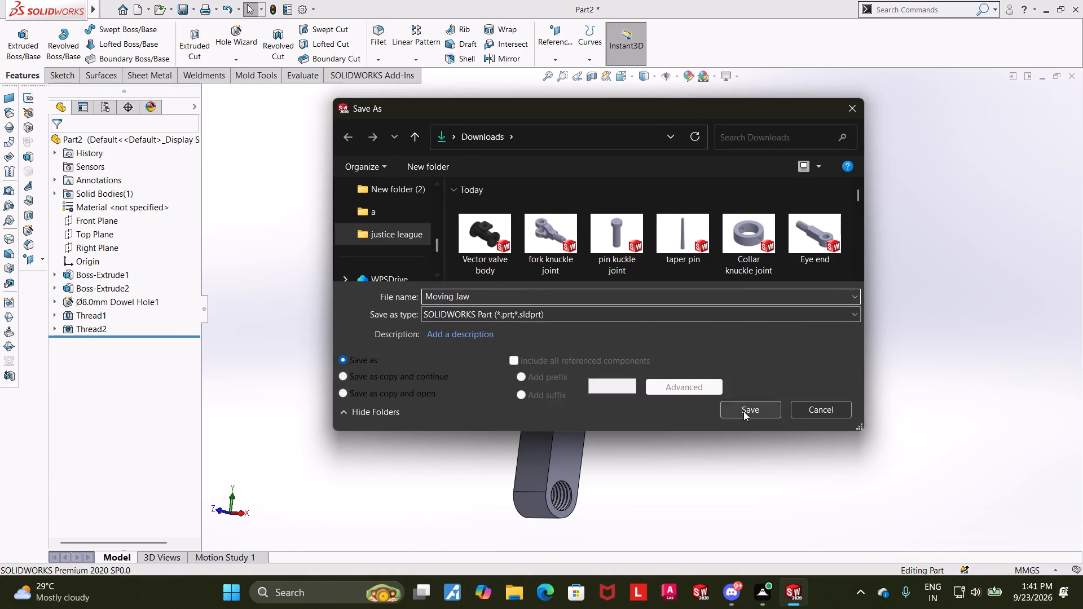
pyautogui.click(743, 411)
pyautogui.click(538, 246)
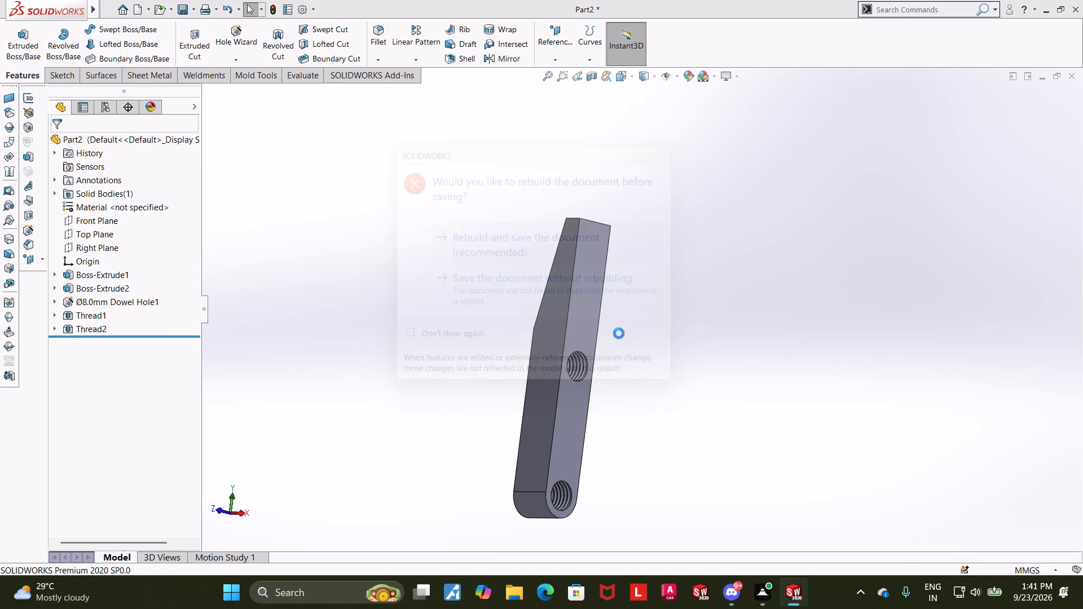
# Save the Moving Jaw part again under its existing name.
pyautogui.scroll(3, 591, 407)
pyautogui.moveTo(597, 387); pyautogui.dragTo(630, 418, button='middle')
pyautogui.scroll(-4, 631, 276)
pyautogui.moveTo(658, 359); pyautogui.dragTo(607, 367, button='middle')
pyautogui.scroll(4, 627, 360)
pyautogui.scroll(-1, 625, 400)
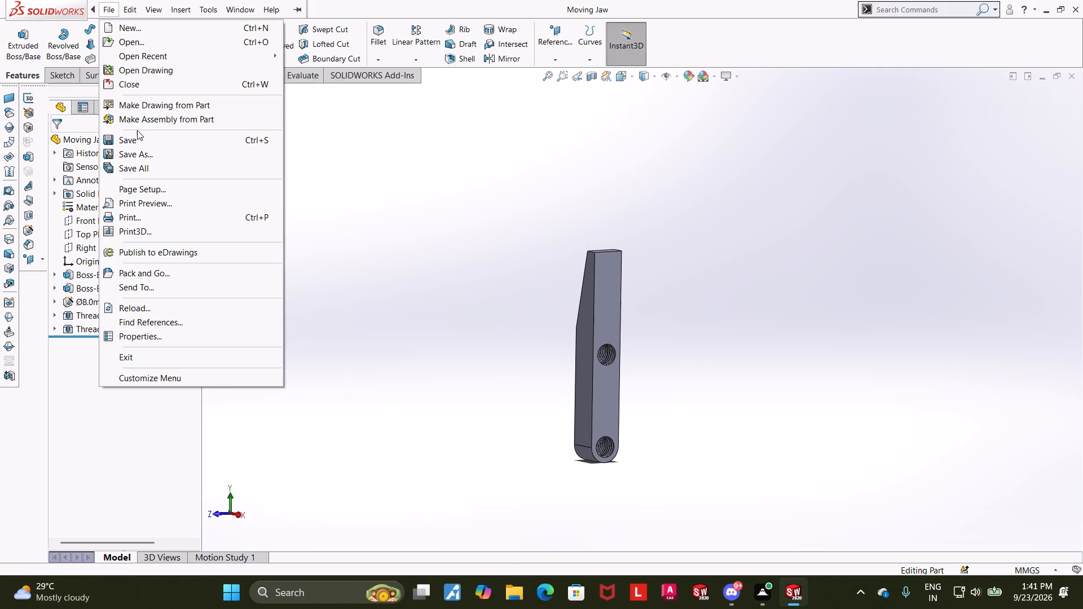
pyautogui.click(136, 136)
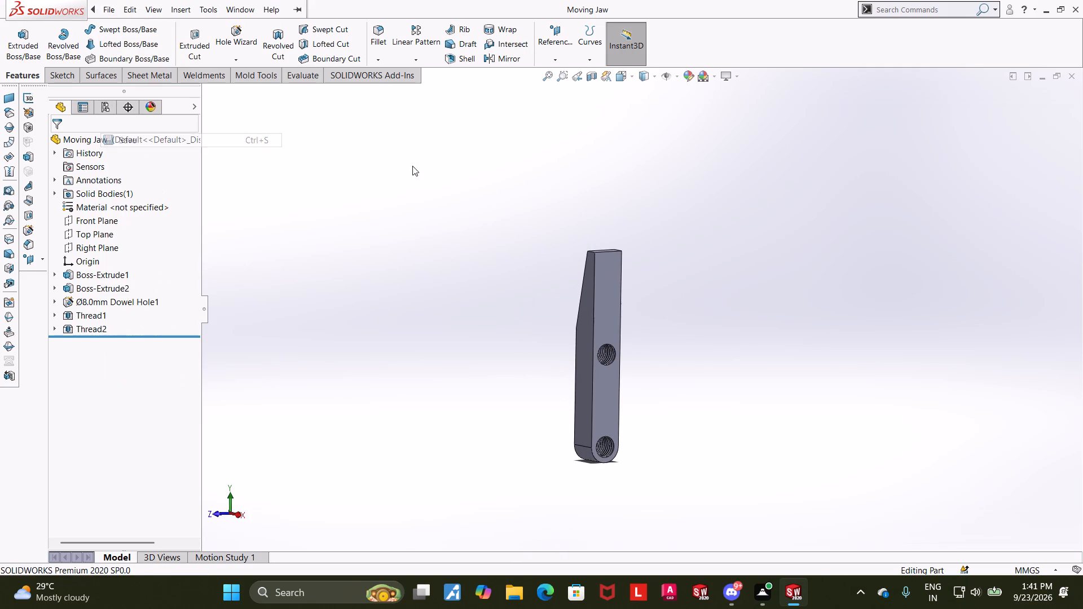
# Create a new part document.
pyautogui.click(135, 8)
pyautogui.doubleClick(290, 275)
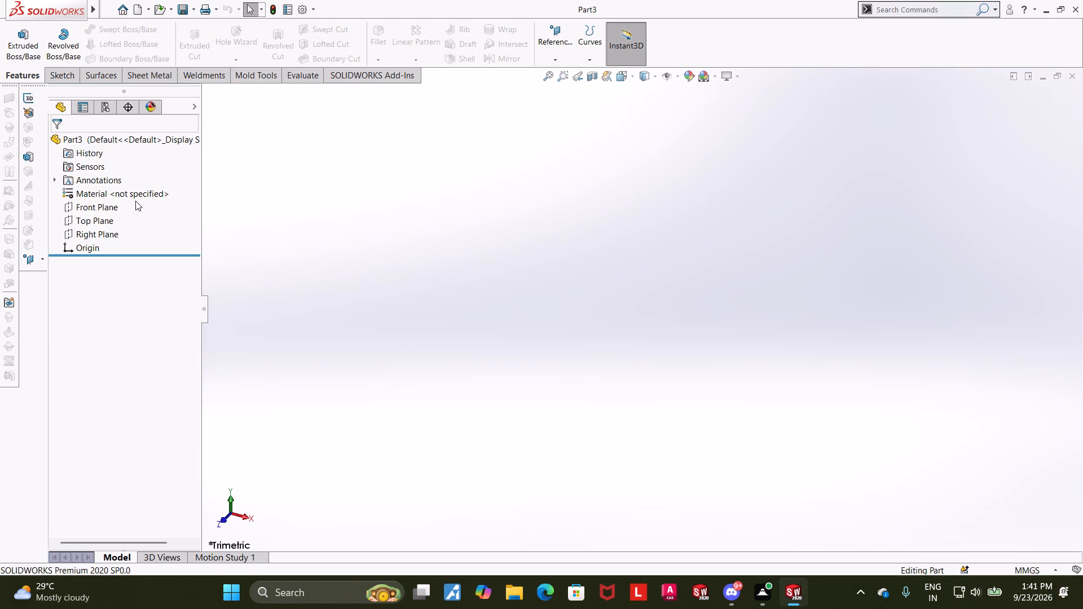
# On the Front Plane, sketch a closed five-line profile from the origin, about 278 mm tall and 52 mm wide, with a slanted upper side.
pyautogui.click(78, 211)
pyautogui.click(90, 197)
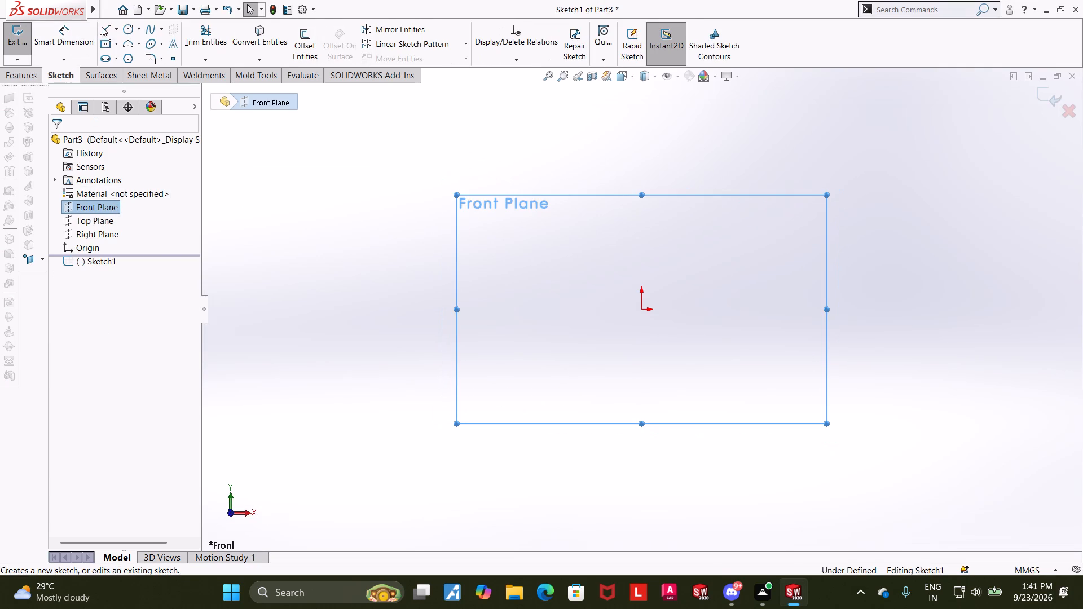
pyautogui.click(102, 27)
pyautogui.click(641, 308)
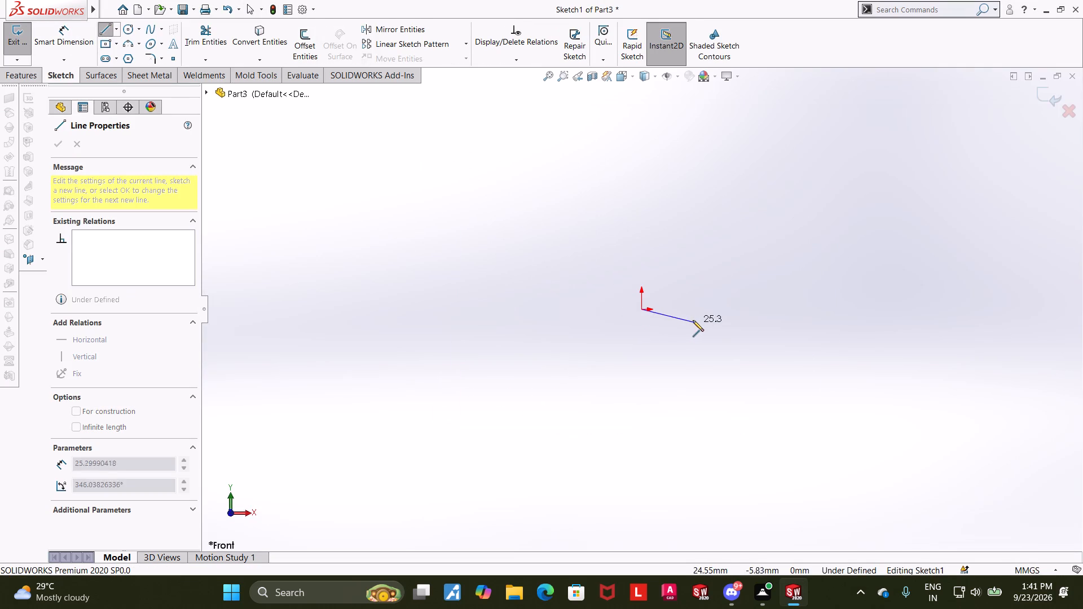
pyautogui.click(679, 307)
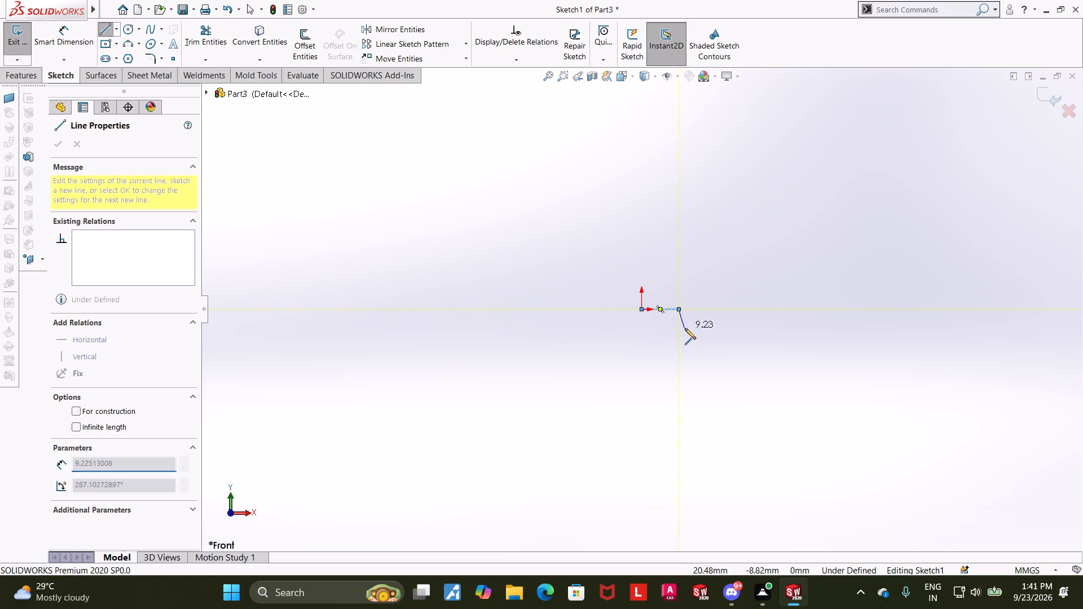
pyautogui.scroll(3, 685, 328)
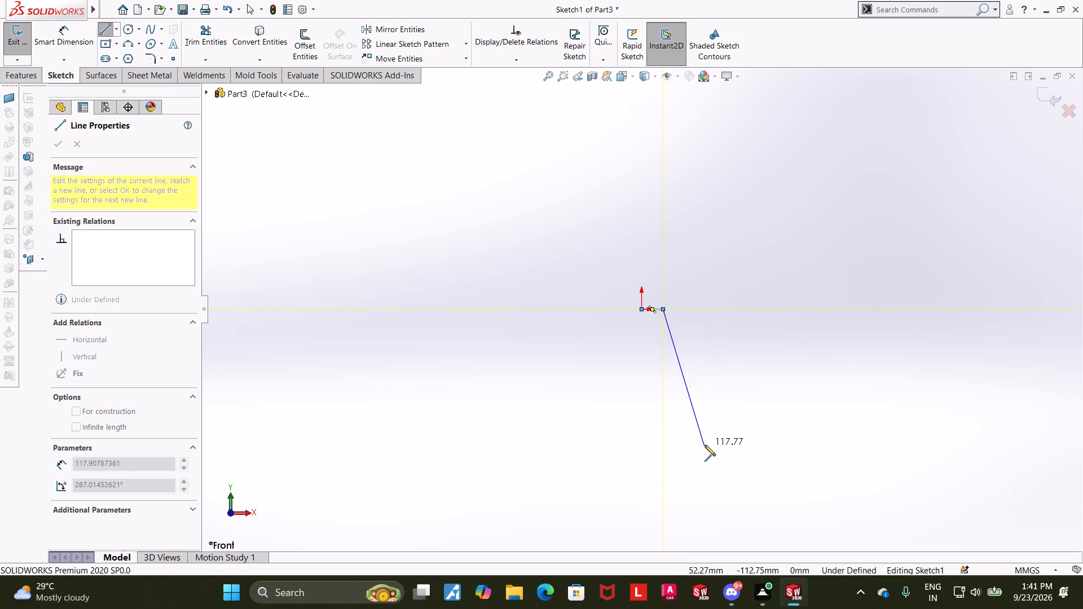
pyautogui.click(705, 445)
pyautogui.scroll(3, 703, 523)
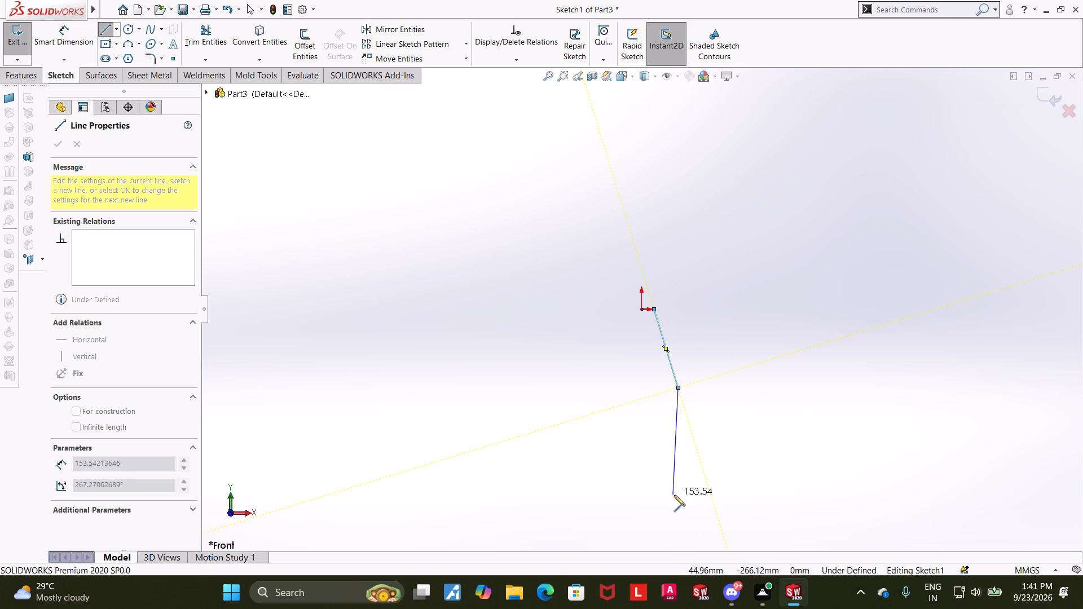
pyautogui.click(676, 503)
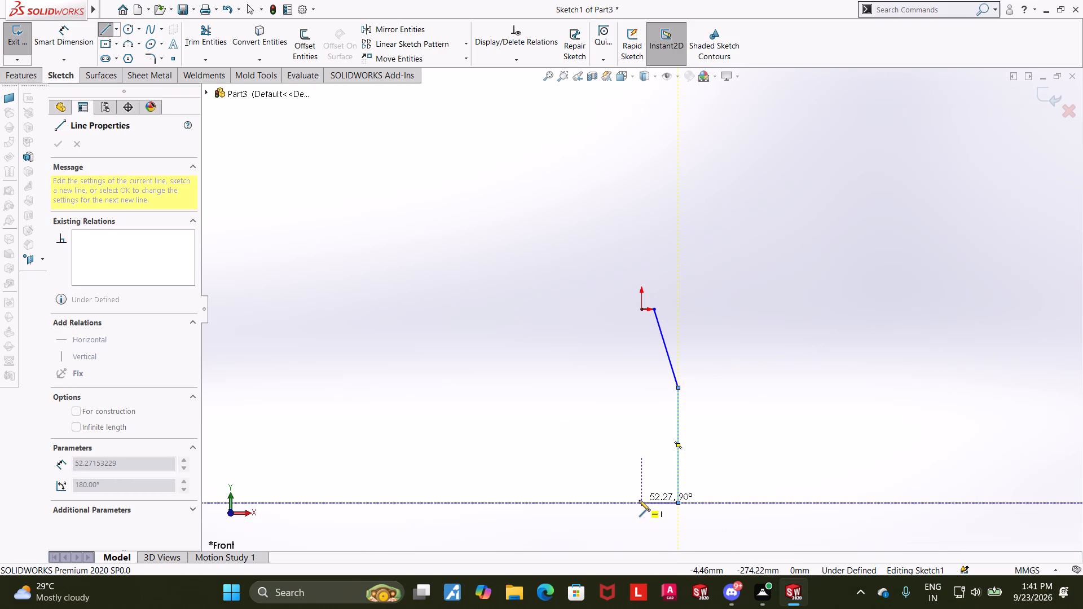
pyautogui.click(639, 500)
pyautogui.click(643, 308)
pyautogui.press('Escape')
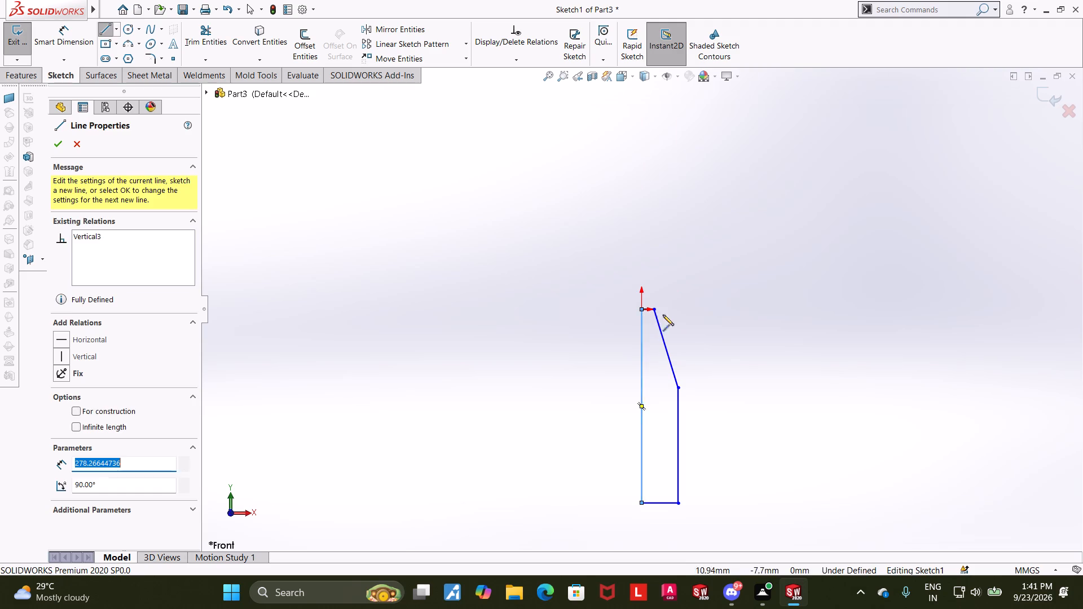
pyautogui.press('Escape')
pyautogui.press('Escape')
pyautogui.press('Escape')
# Dimension the short top edge of the profile at 5 mm.
pyautogui.click(51, 30)
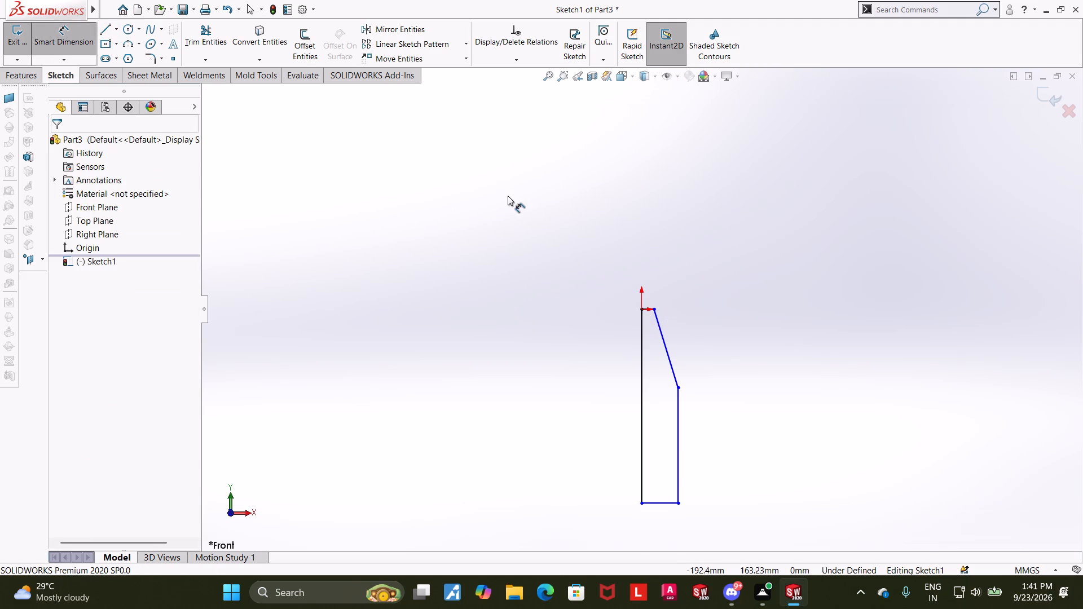
pyautogui.click(650, 308)
pyautogui.doubleClick(653, 287)
pyautogui.press('5')
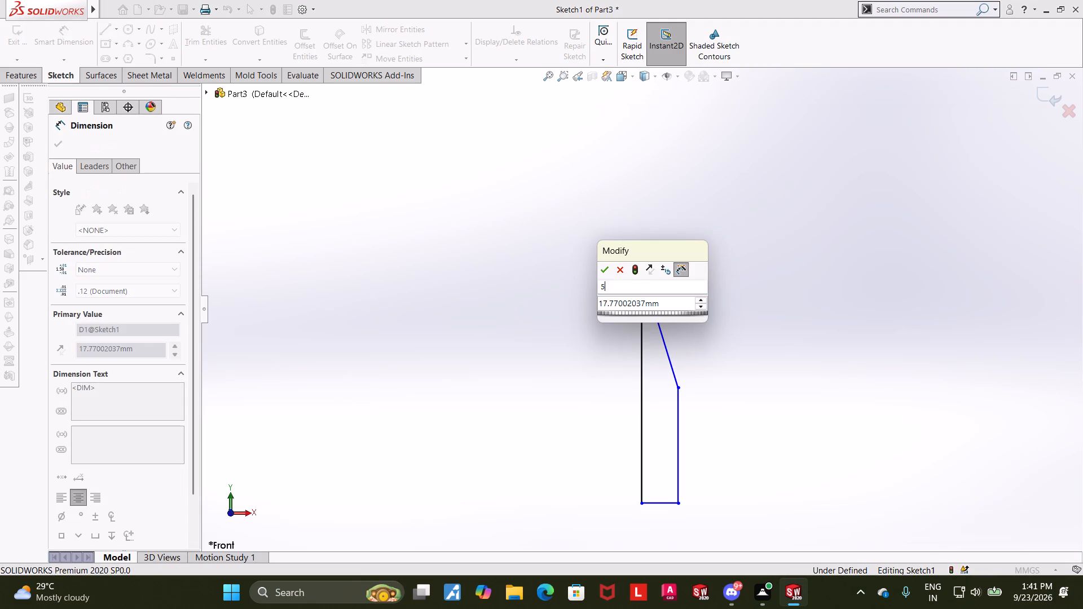
pyautogui.press('Return')
pyautogui.press('Escape')
pyautogui.scroll(-4, 656, 290)
pyautogui.press('Escape')
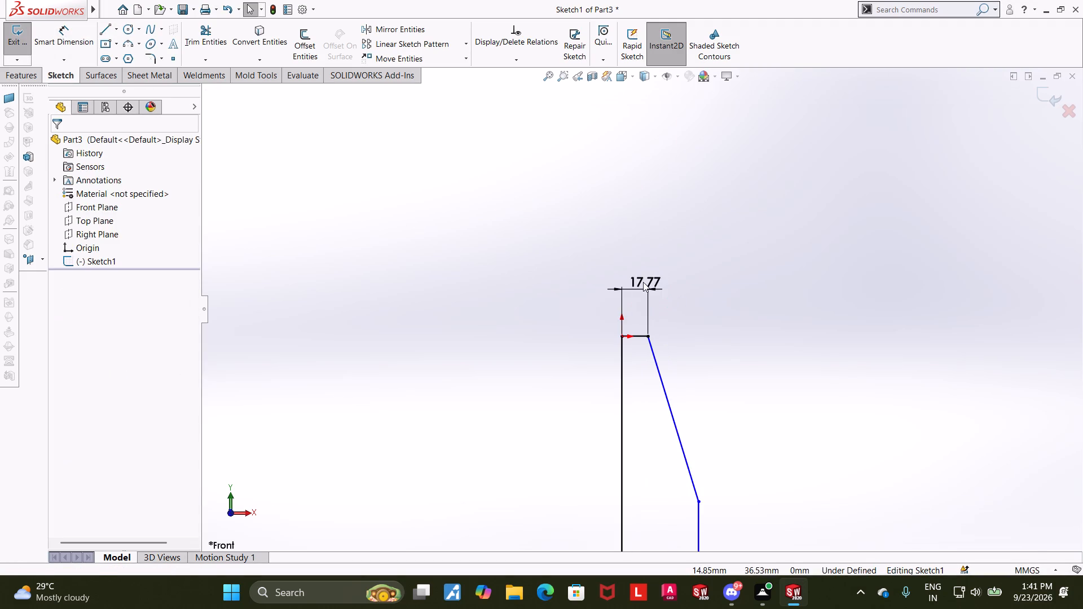
pyautogui.doubleClick(643, 282)
pyautogui.press('5')
pyautogui.press('Return')
pyautogui.press('Escape')
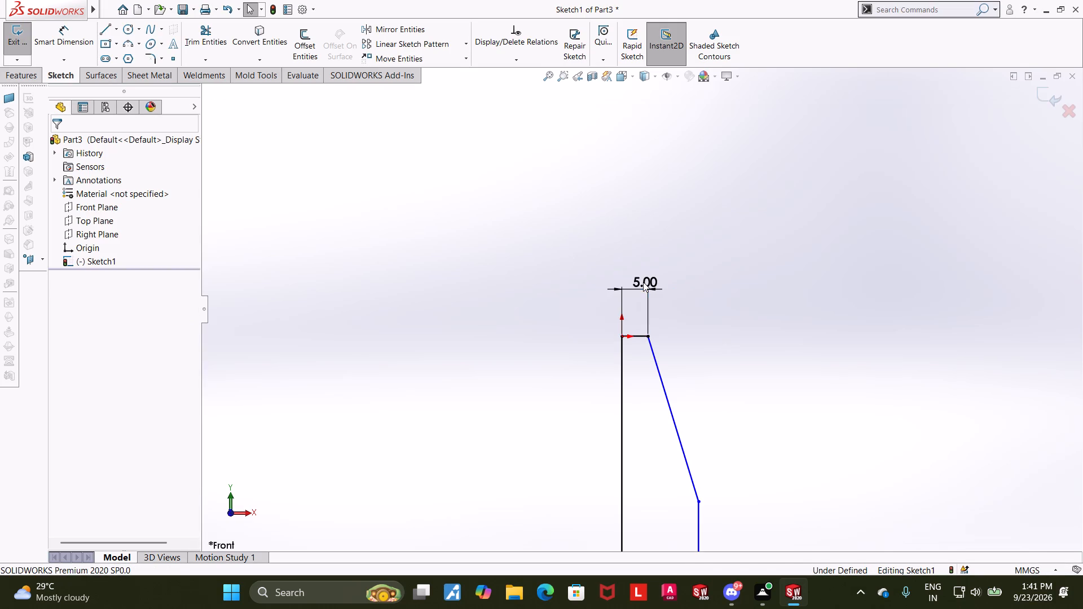
pyautogui.press('Escape')
# Dimension the vertical distance from the top edge to the lower end of the slanted line at 30 mm.
pyautogui.click(54, 28)
pyautogui.scroll(6, 482, 215)
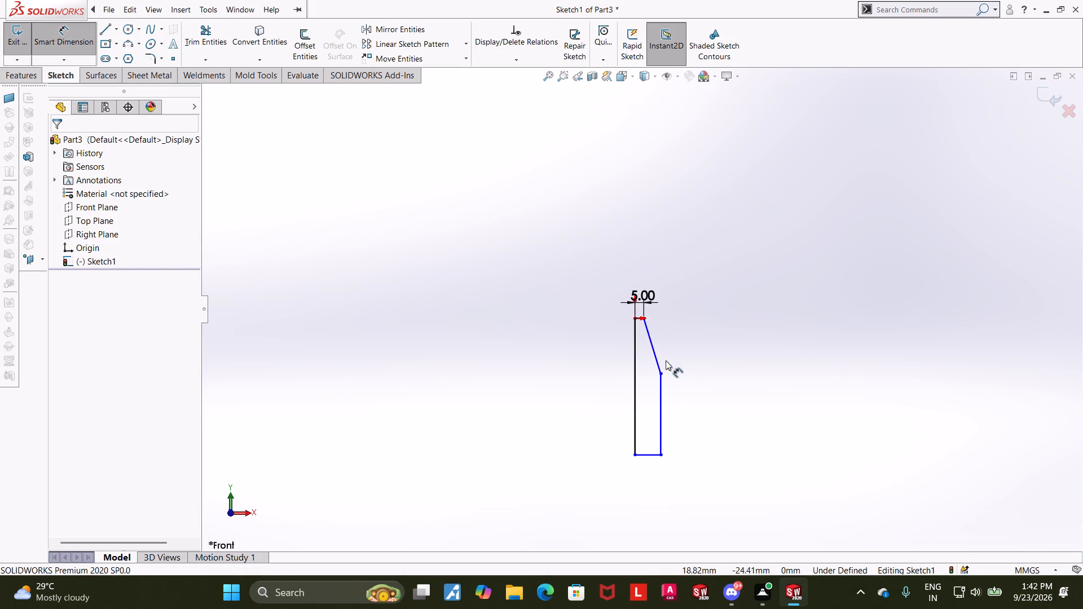
pyautogui.scroll(-1, 758, 408)
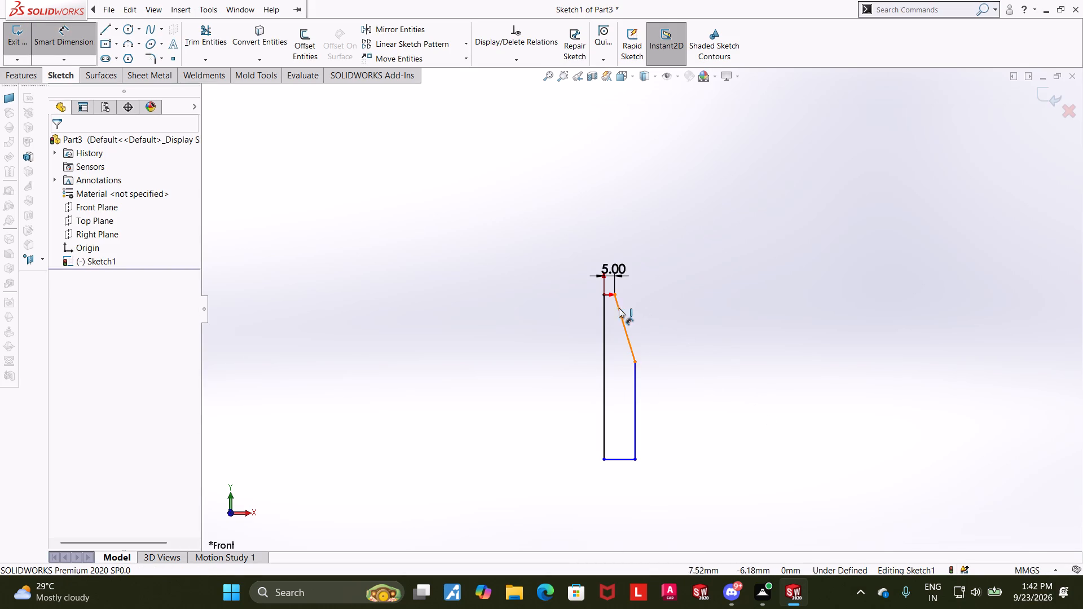
pyautogui.scroll(-4, 614, 303)
pyautogui.click(613, 287)
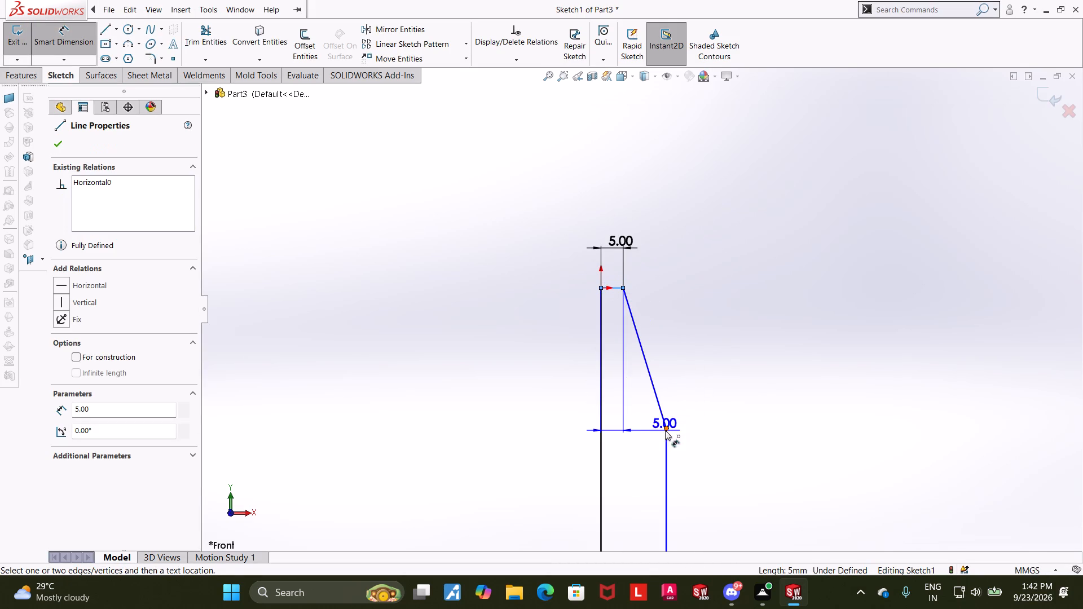
pyautogui.click(668, 428)
pyautogui.click(734, 380)
pyautogui.write('30')
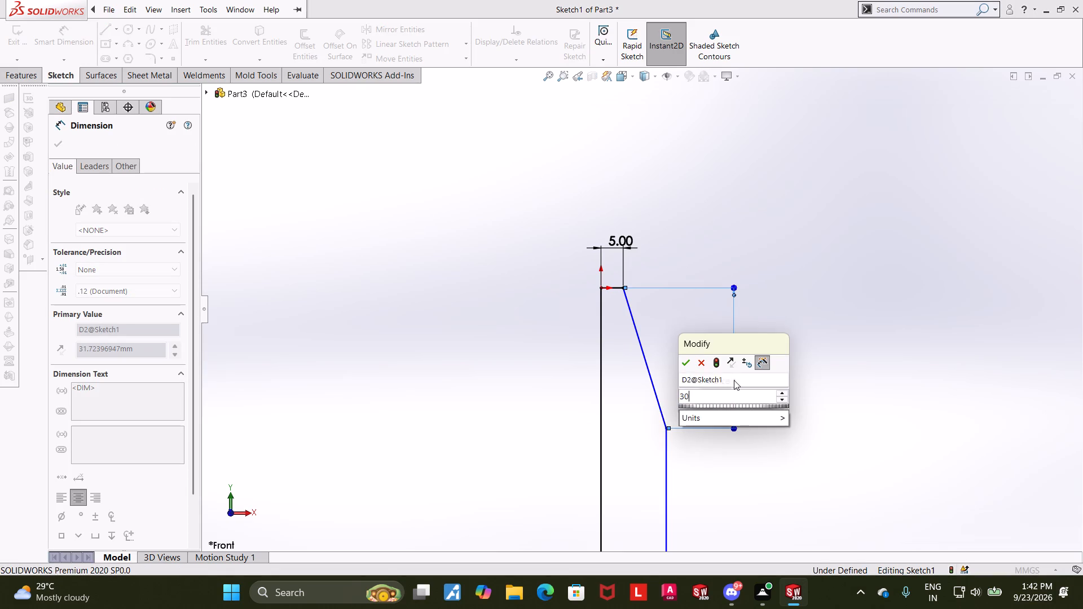
pyautogui.press('Return')
pyautogui.press('Escape')
pyautogui.press('Escape')
# Dimension the profile's overall height between the top and bottom edges at 74 mm.
pyautogui.click(49, 33)
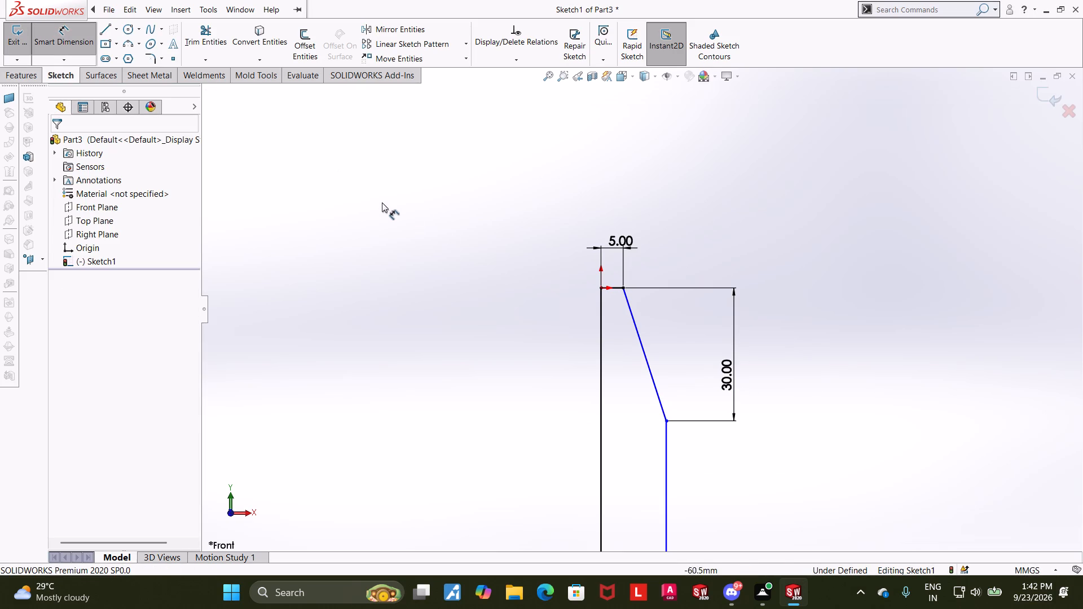
pyautogui.scroll(2, 406, 205)
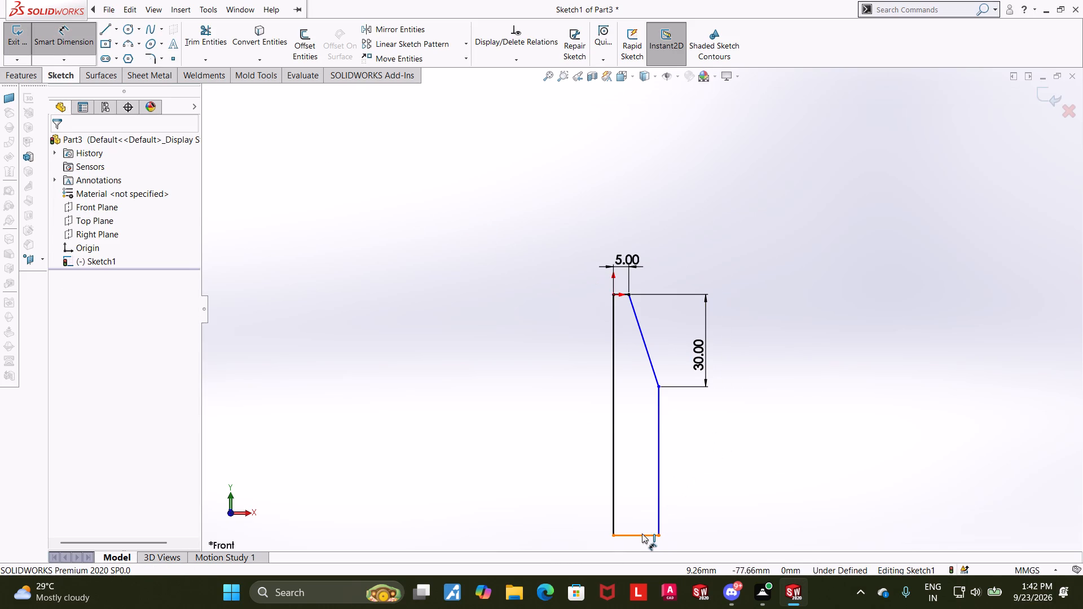
pyautogui.click(642, 533)
pyautogui.click(623, 294)
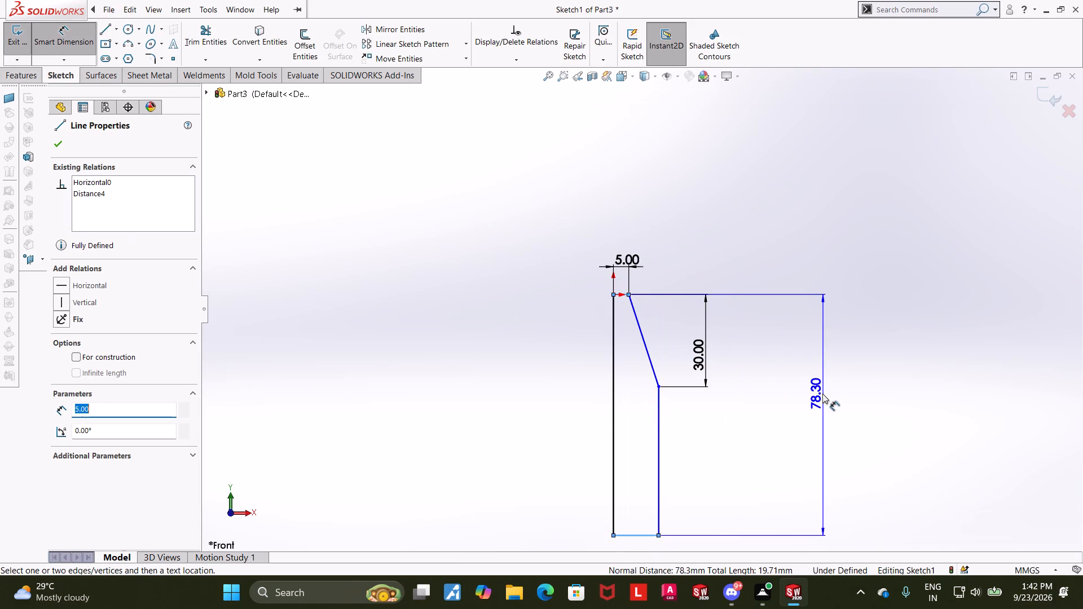
pyautogui.click(799, 389)
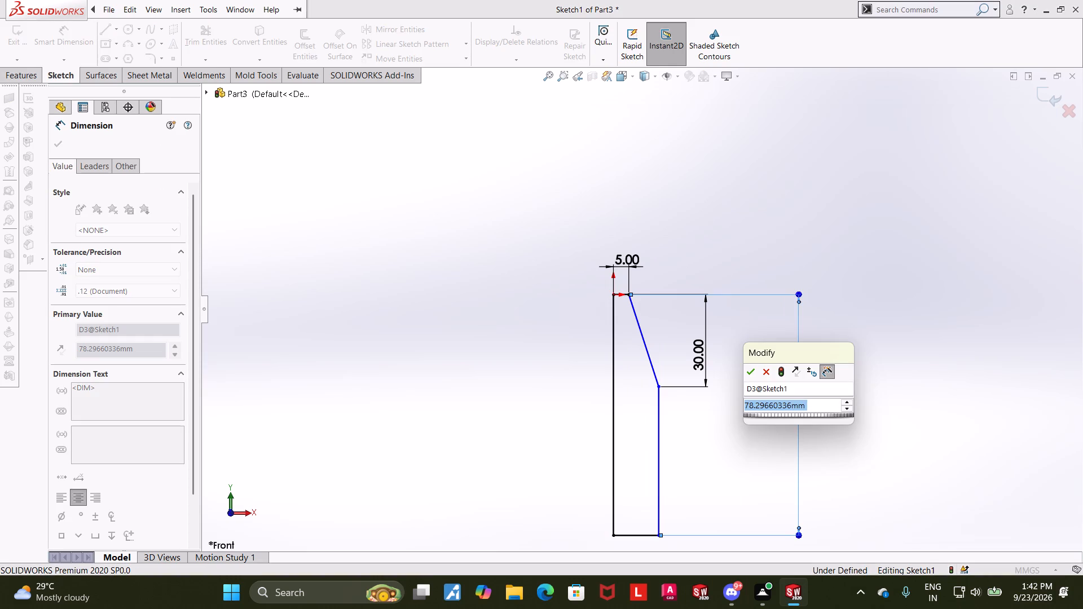
pyautogui.write('74')
pyautogui.press('Return')
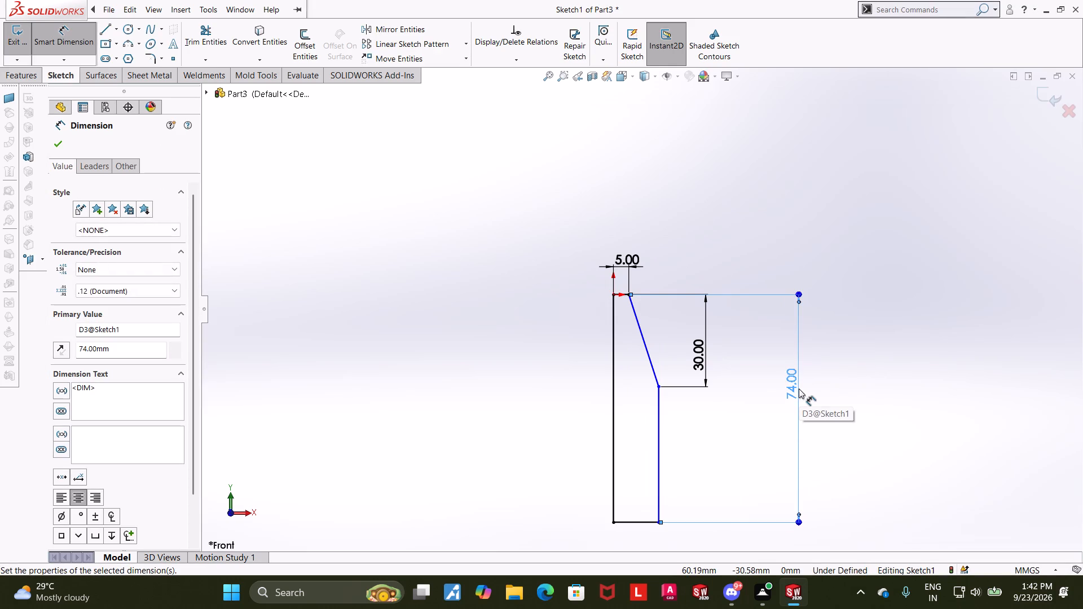
pyautogui.click(906, 421)
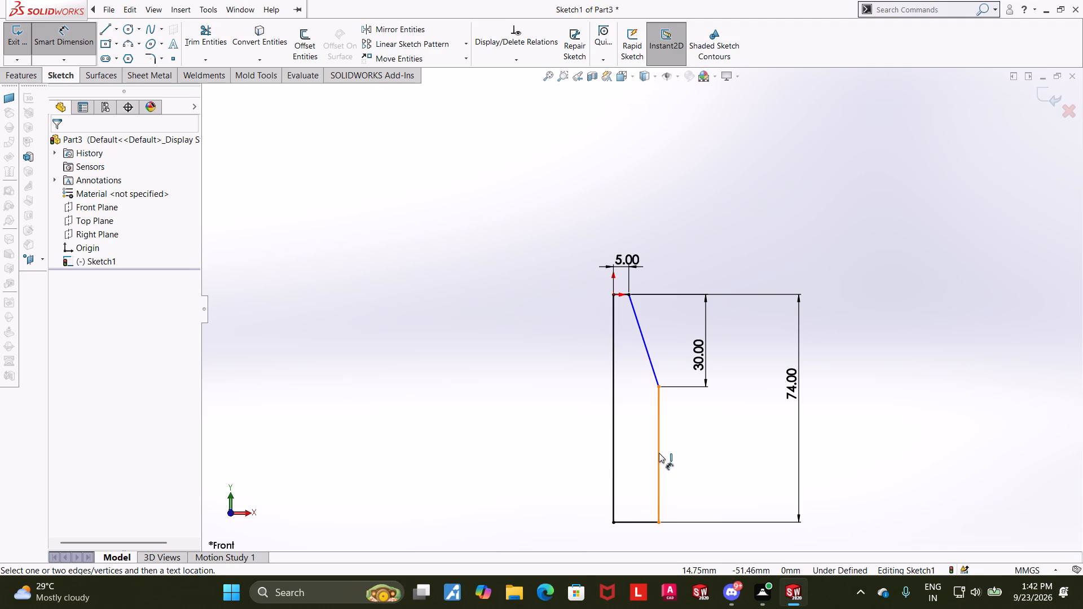
# Dimension the profile's width between its two vertical sides at 12 mm and close the sketch.
pyautogui.click(659, 453)
pyautogui.click(611, 453)
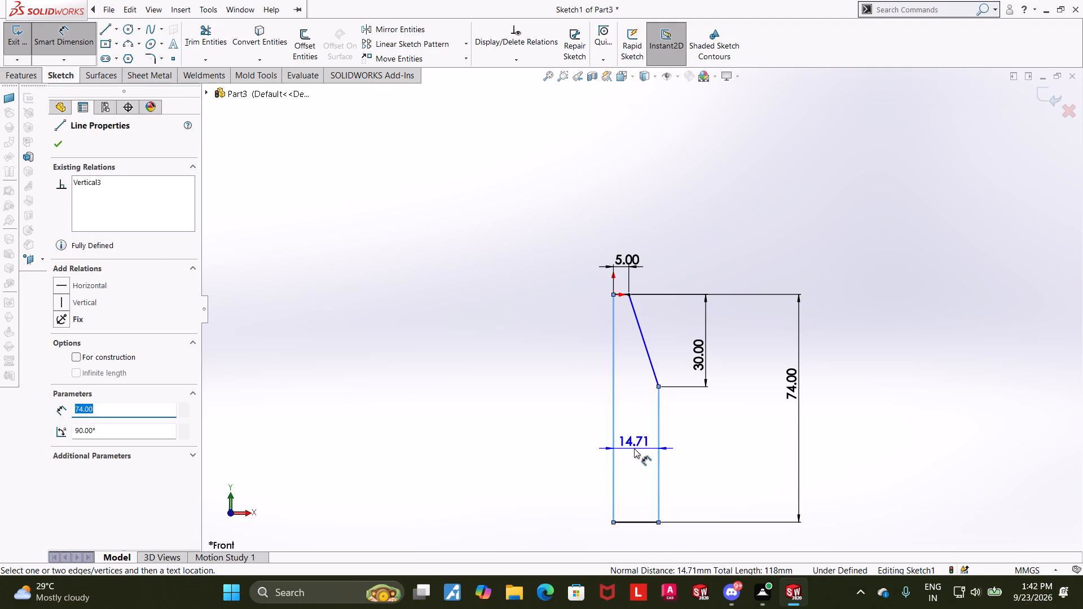
pyautogui.click(634, 448)
pyautogui.write('12')
pyautogui.press('Return')
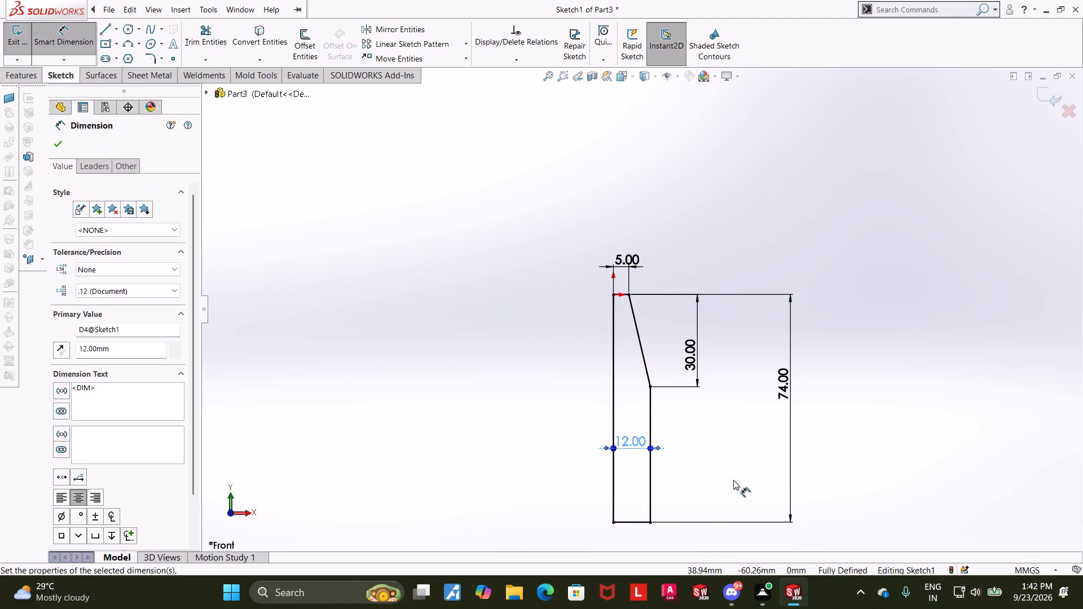
pyautogui.scroll(2, 733, 480)
pyautogui.scroll(-2, 725, 479)
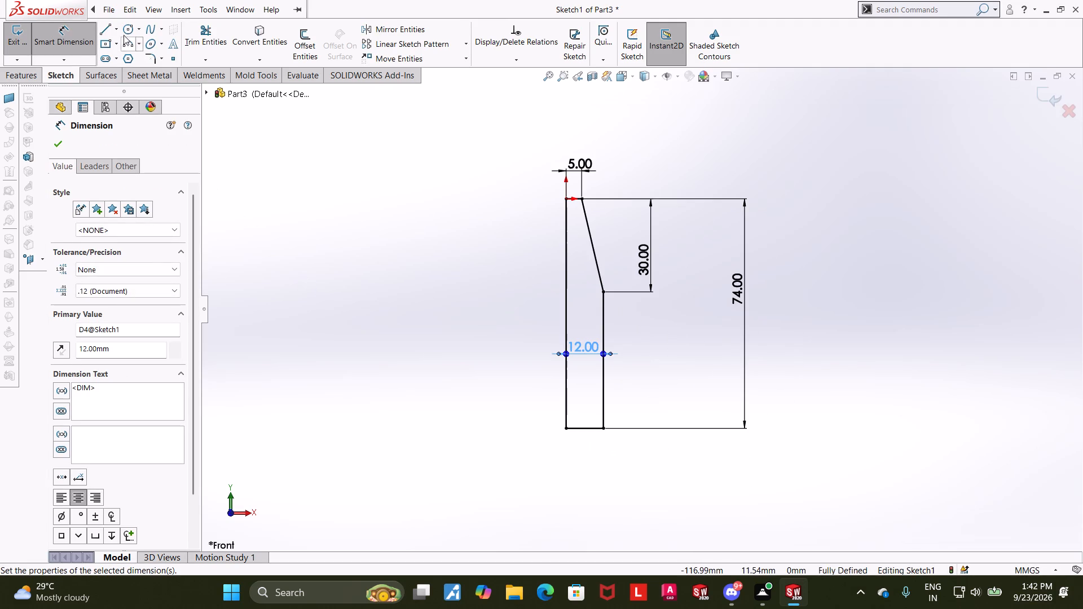
pyautogui.click(453, 289)
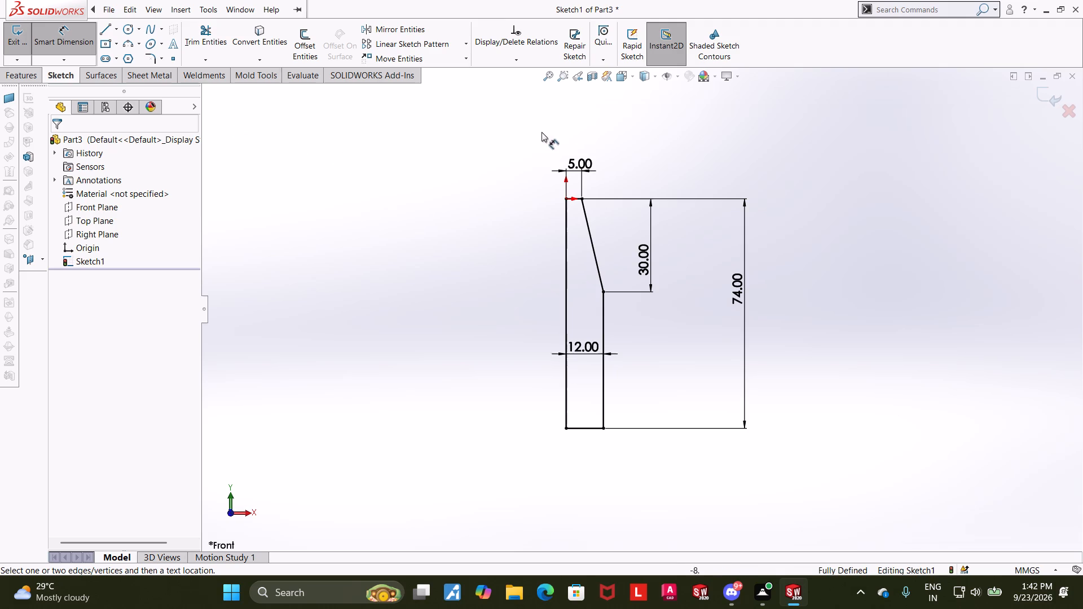
pyautogui.moveTo(763, 188); pyautogui.dragTo(739, 200, button='middle')
pyautogui.click(1053, 92)
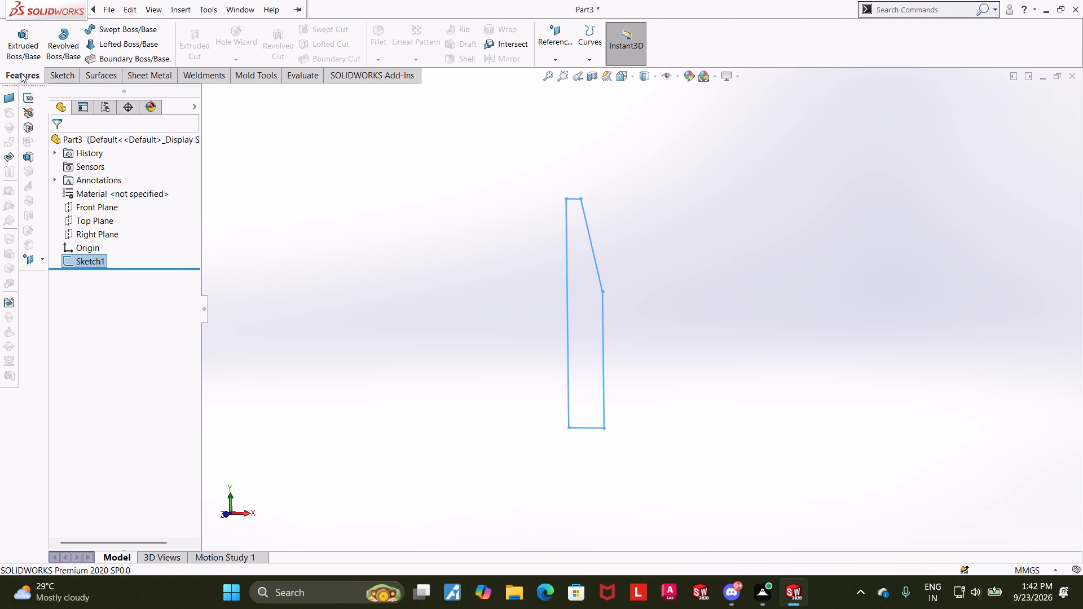
# Extrude the profile as a boss, Mid Plane, with a depth of 12 mm.
pyautogui.click(37, 43)
pyautogui.moveTo(312, 220); pyautogui.dragTo(333, 210, button='middle')
pyautogui.click(108, 222)
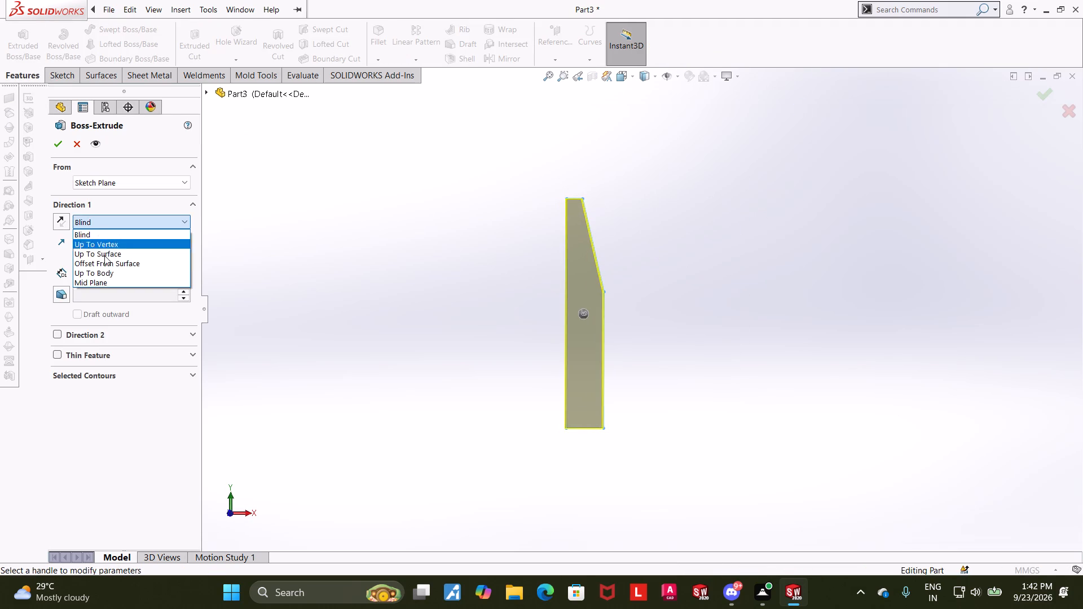
pyautogui.click(104, 281)
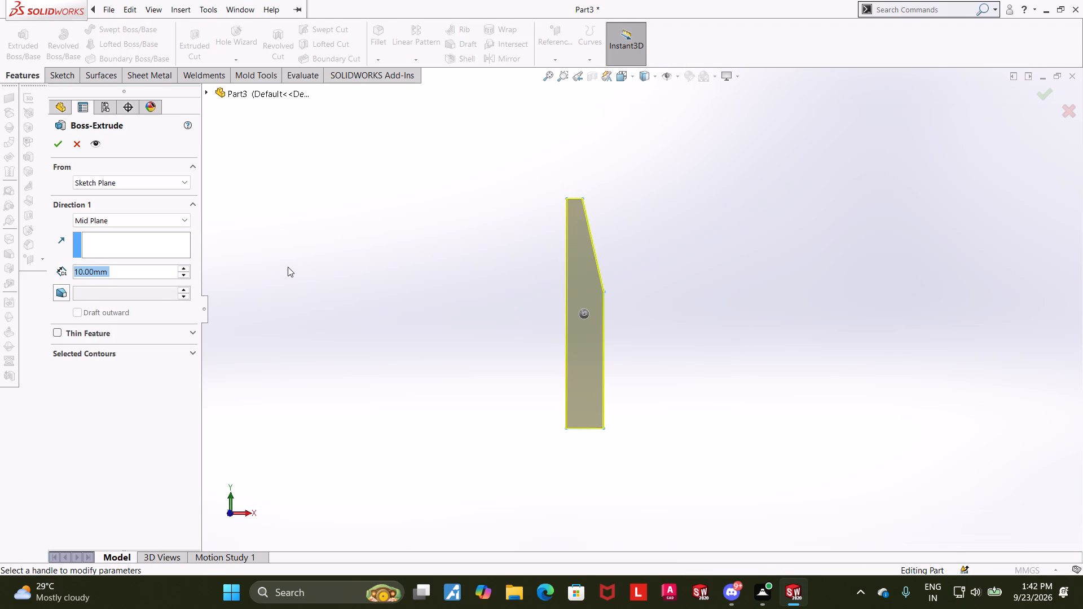
pyautogui.write('12')
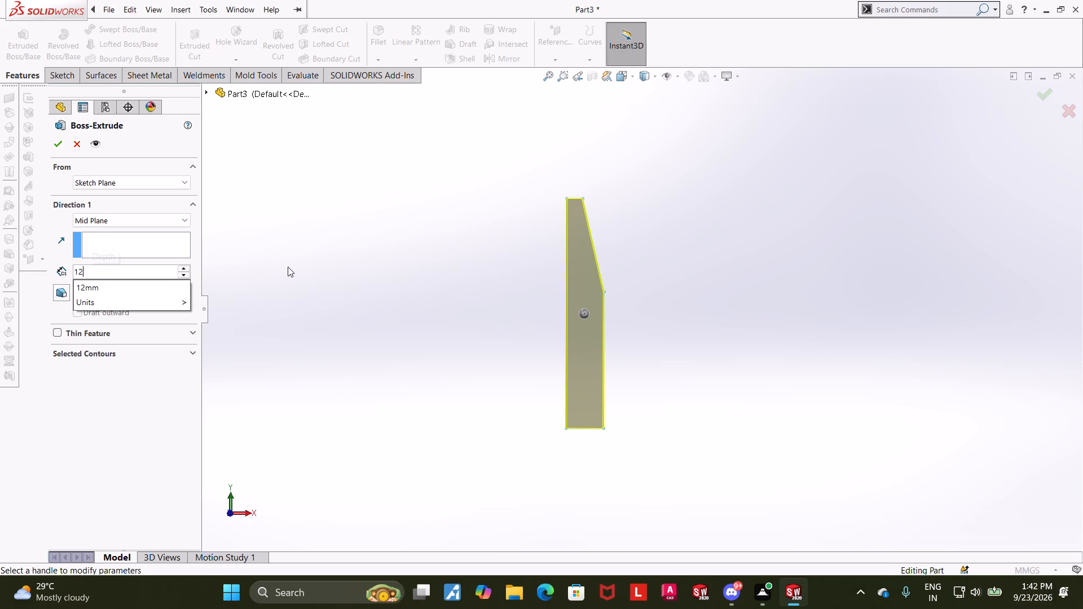
pyautogui.press('Return')
pyautogui.moveTo(448, 279); pyautogui.dragTo(393, 299, button='middle')
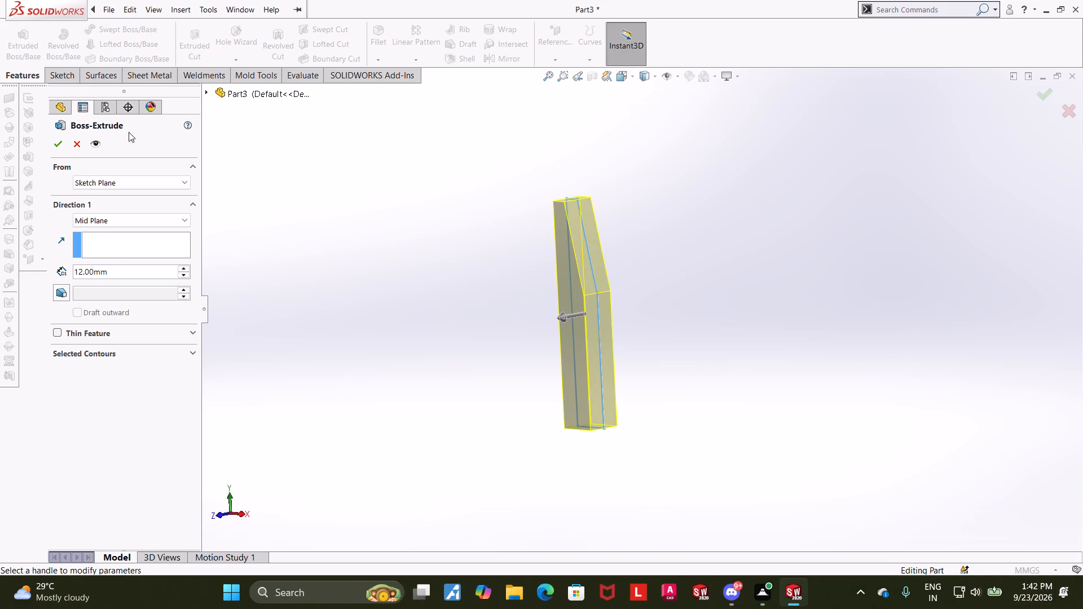
pyautogui.click(55, 143)
# On the long flat face opposite the taper, sketch a 6 mm radius circle centred on the bottom edge's midpoint and reaching the side edge.
pyautogui.moveTo(332, 345); pyautogui.dragTo(427, 315, button='middle')
pyautogui.click(539, 417)
pyautogui.click(570, 400)
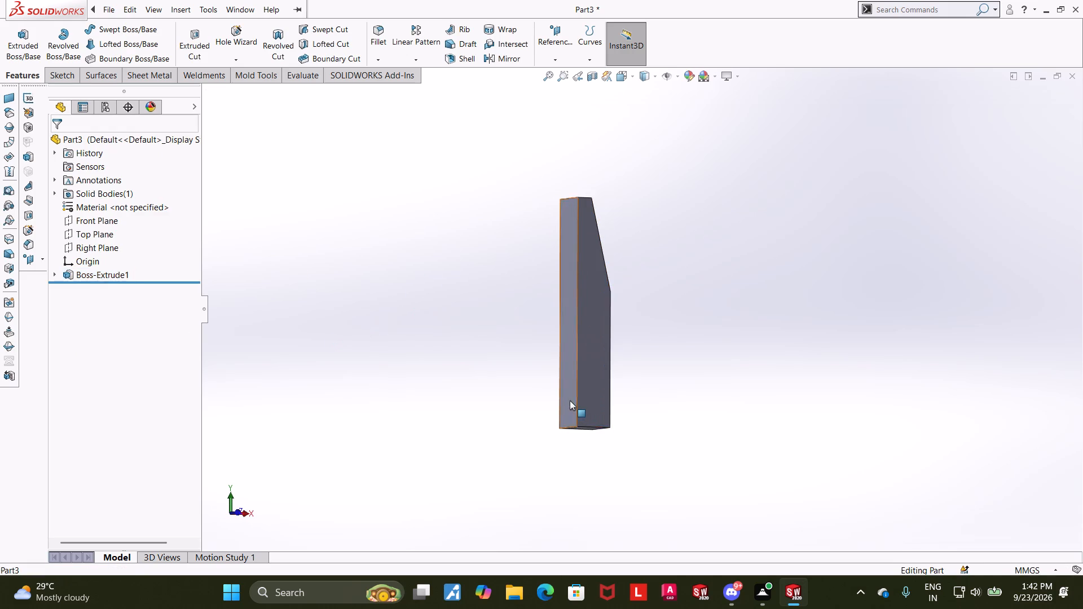
pyautogui.click(622, 361)
pyautogui.click(98, 289)
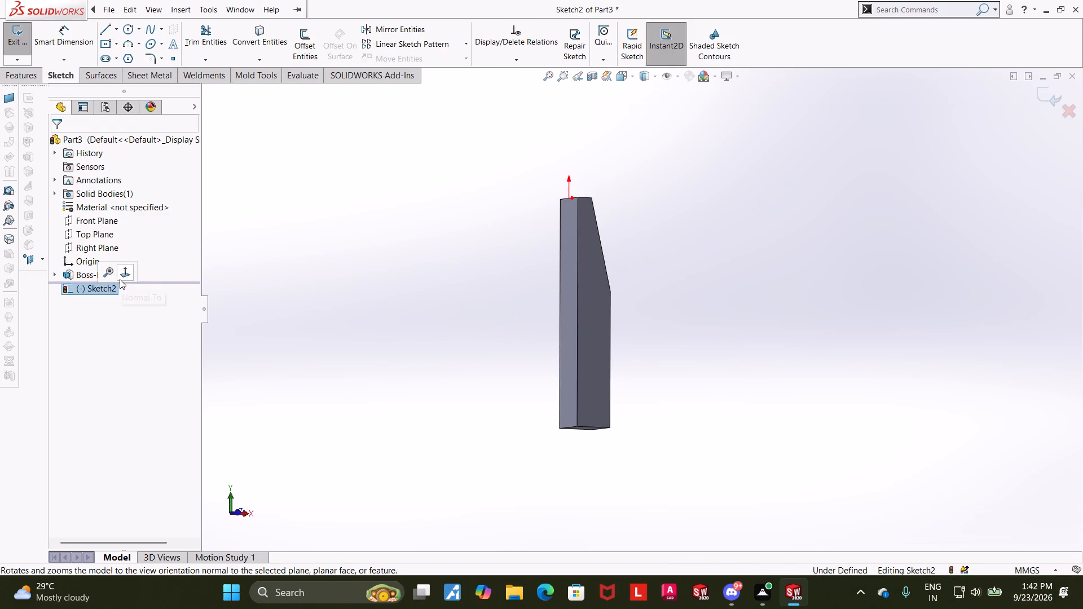
pyautogui.click(120, 279)
pyautogui.click(460, 167)
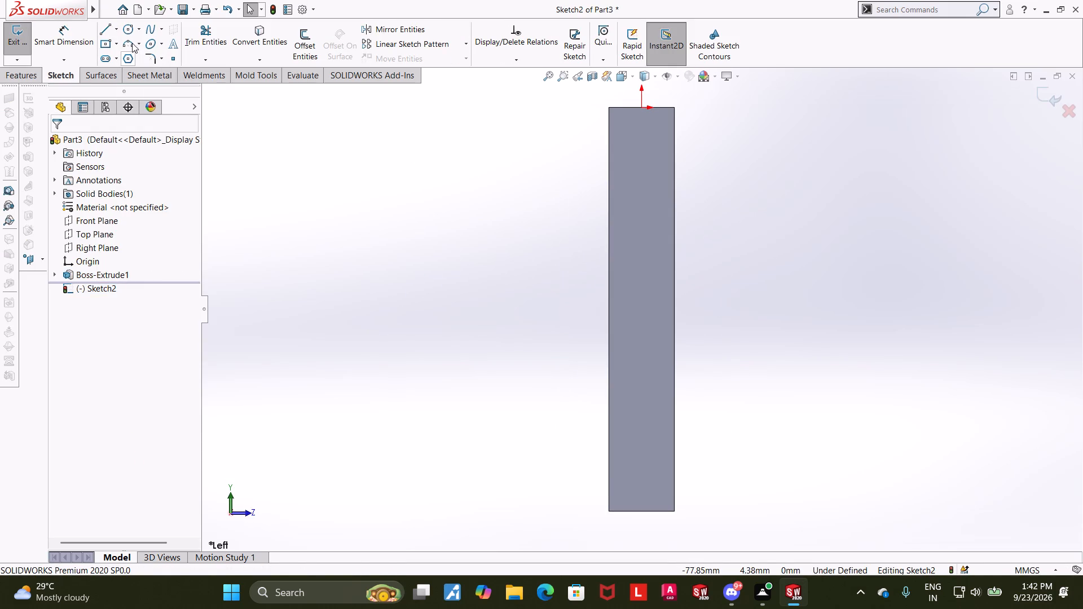
pyautogui.click(133, 29)
pyautogui.click(641, 511)
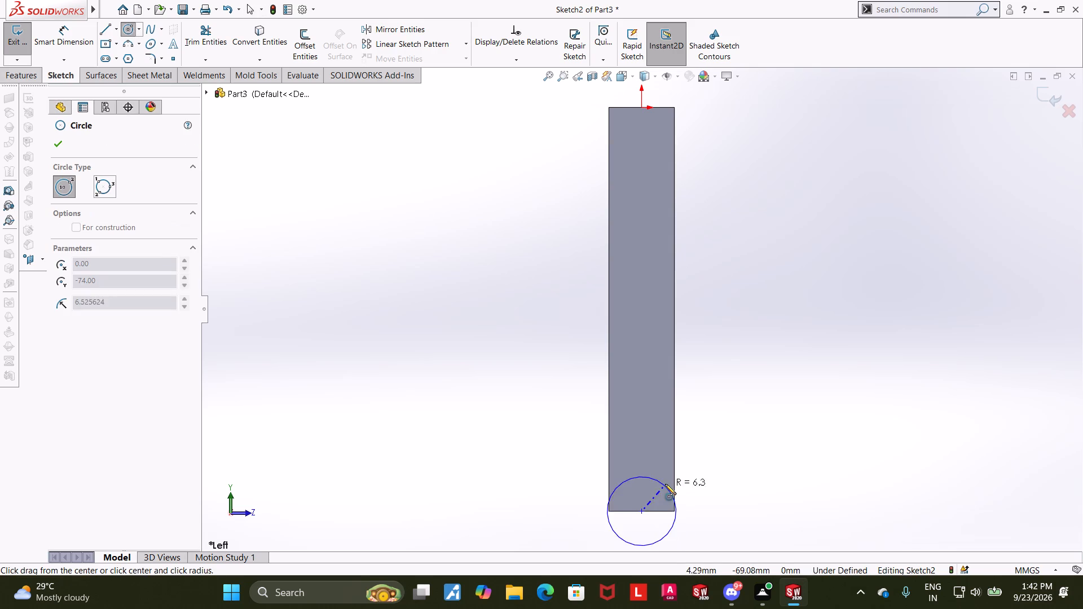
pyautogui.click(674, 512)
pyautogui.scroll(5, 695, 511)
pyautogui.scroll(-3, 637, 387)
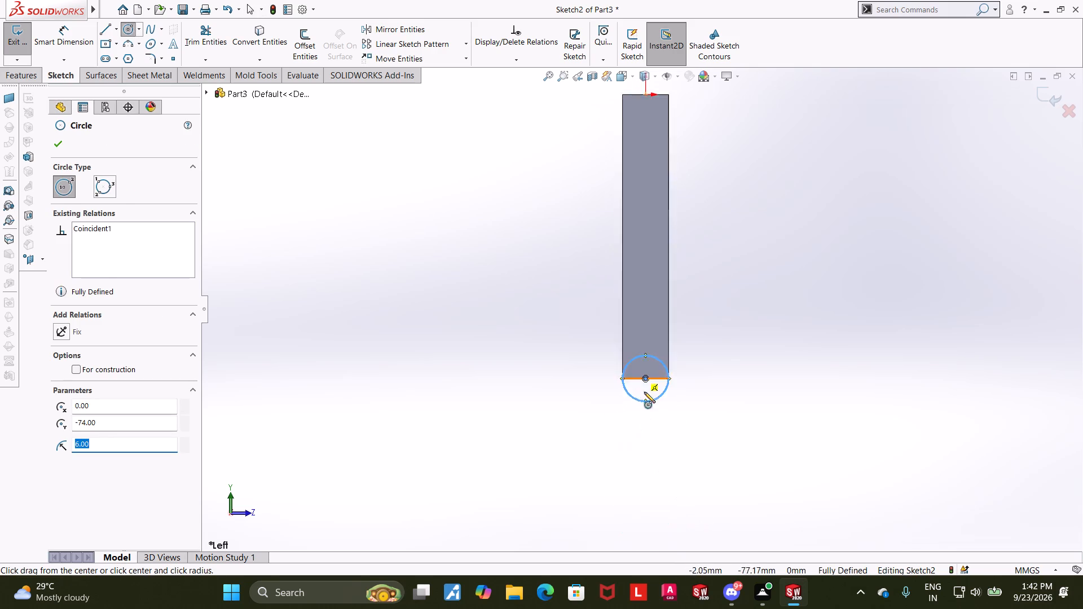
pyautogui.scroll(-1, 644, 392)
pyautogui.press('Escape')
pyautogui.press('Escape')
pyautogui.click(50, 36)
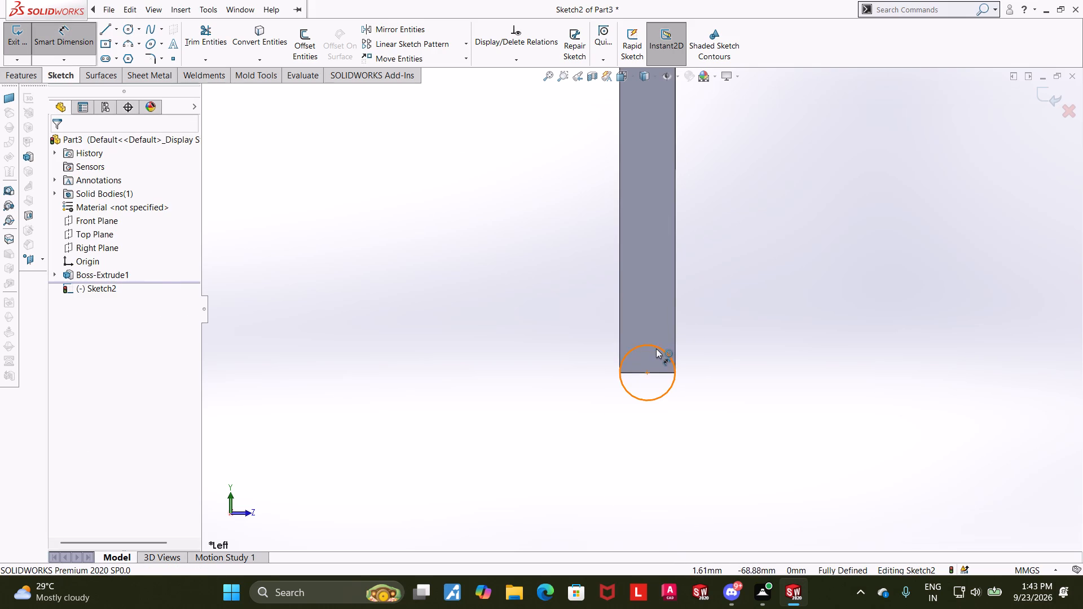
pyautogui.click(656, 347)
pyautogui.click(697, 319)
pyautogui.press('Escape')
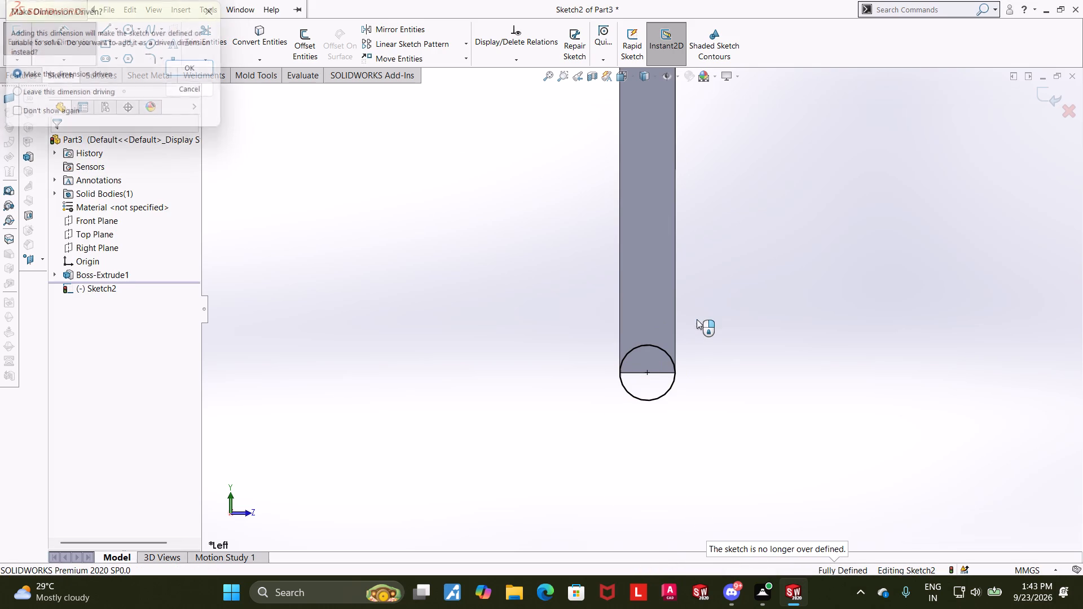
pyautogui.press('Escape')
# Close the sketch and extrude the circle as a boss into the bar's side, Up To Surface, ending at the flat face below the taper.
pyautogui.click(1036, 98)
pyautogui.click(1051, 95)
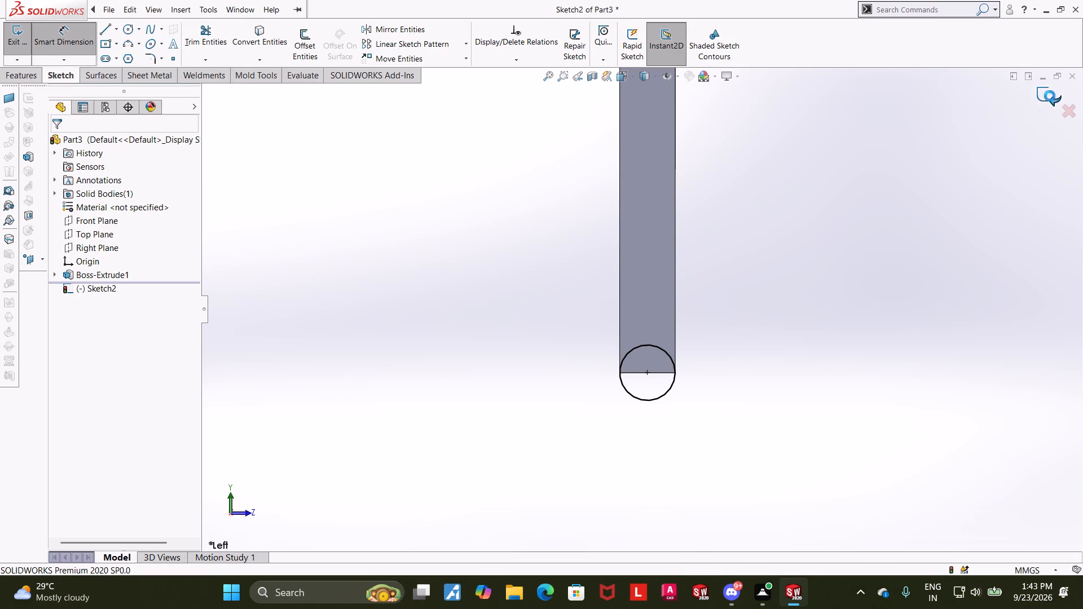
pyautogui.moveTo(957, 229); pyautogui.dragTo(902, 246, button='middle')
pyautogui.click(28, 31)
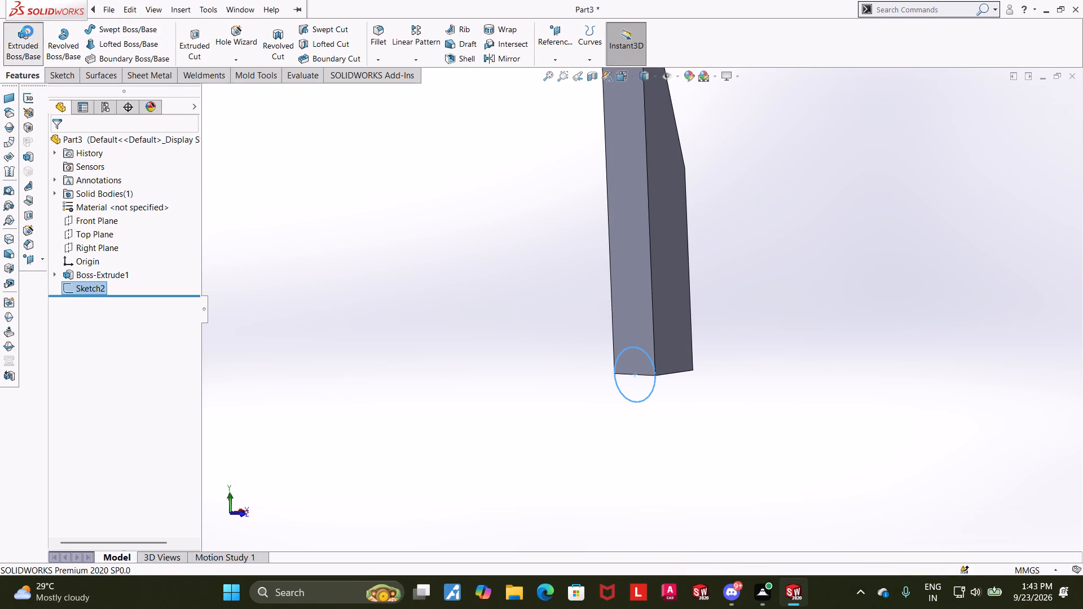
pyautogui.moveTo(877, 364); pyautogui.dragTo(799, 381, button='middle')
pyautogui.click(61, 223)
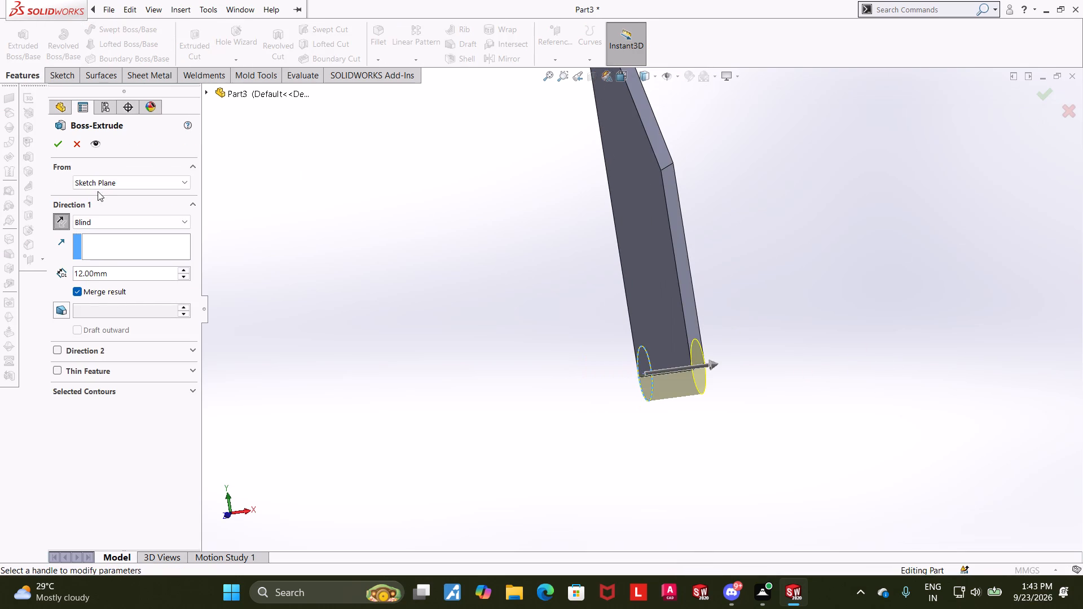
pyautogui.click(100, 186)
pyautogui.click(440, 224)
pyautogui.click(160, 216)
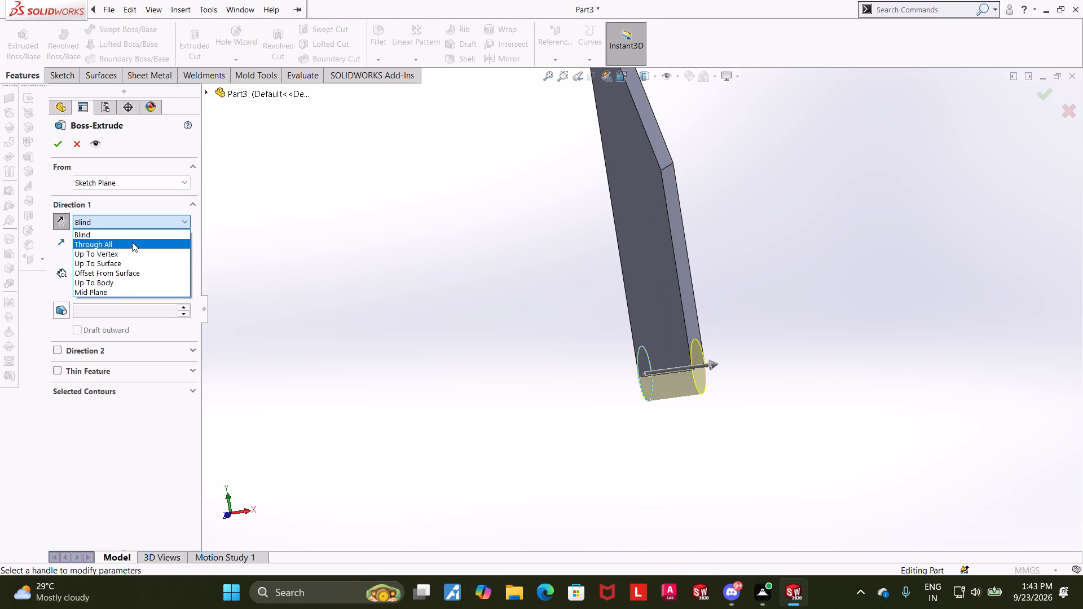
pyautogui.click(123, 264)
pyautogui.moveTo(802, 299); pyautogui.dragTo(781, 307, button='middle')
pyautogui.click(705, 316)
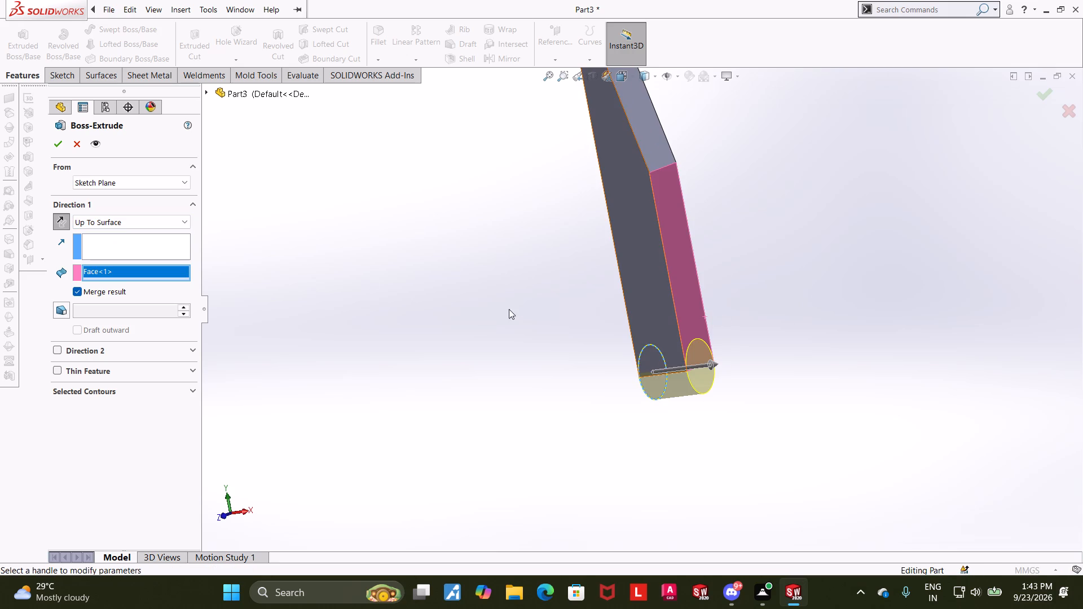
pyautogui.click(57, 149)
pyautogui.click(386, 273)
pyautogui.moveTo(411, 291); pyautogui.dragTo(464, 284, button='middle')
pyautogui.click(1042, 403)
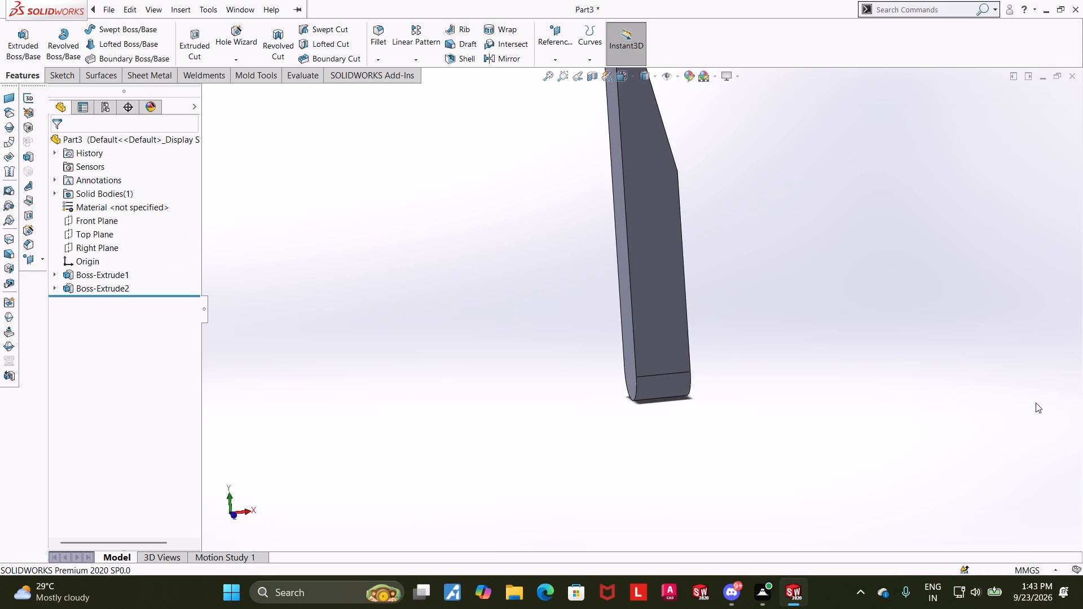
# On the long flat face opposite the taper, sketch a circle centred near the centre of the rounded end.
pyautogui.scroll(3, 831, 386)
pyautogui.scroll(-3, 780, 288)
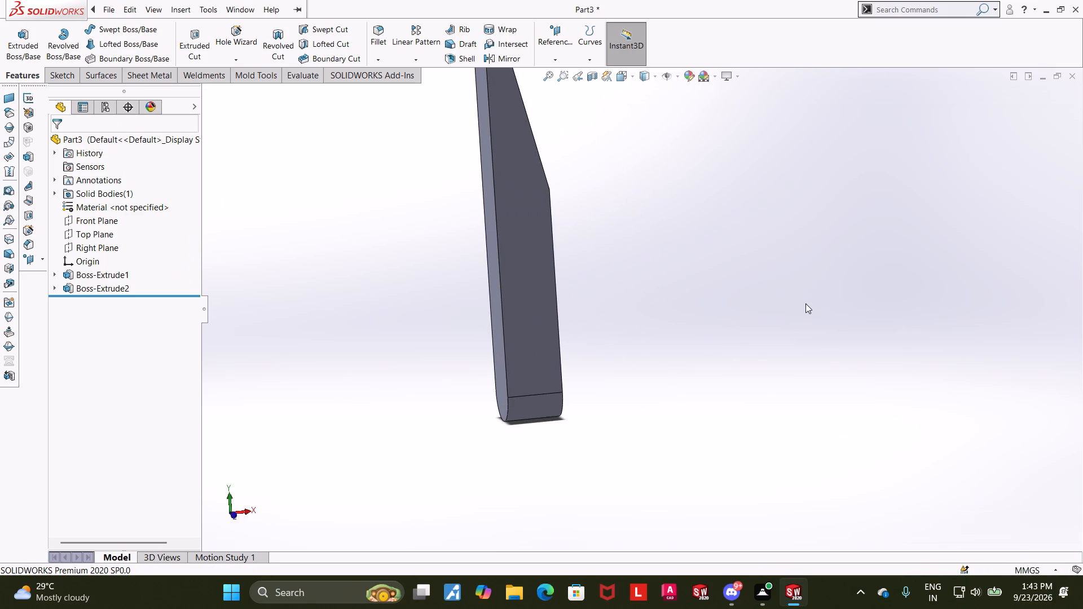
pyautogui.moveTo(815, 307); pyautogui.dragTo(867, 303, button='middle')
pyautogui.click(501, 385)
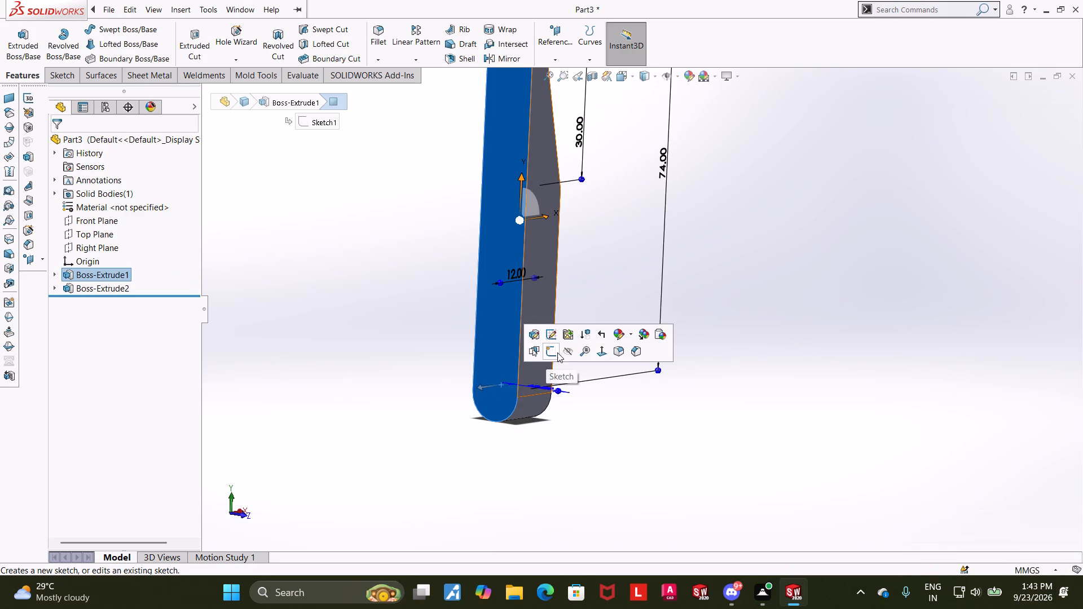
pyautogui.click(599, 354)
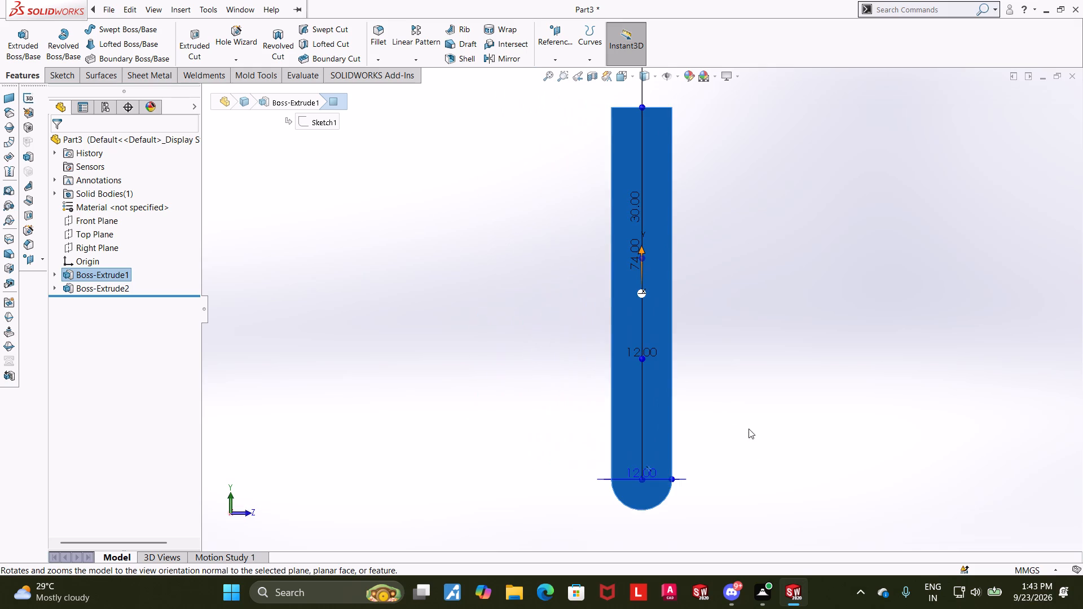
pyautogui.scroll(4, 744, 476)
pyautogui.scroll(-4, 703, 394)
pyautogui.click(648, 320)
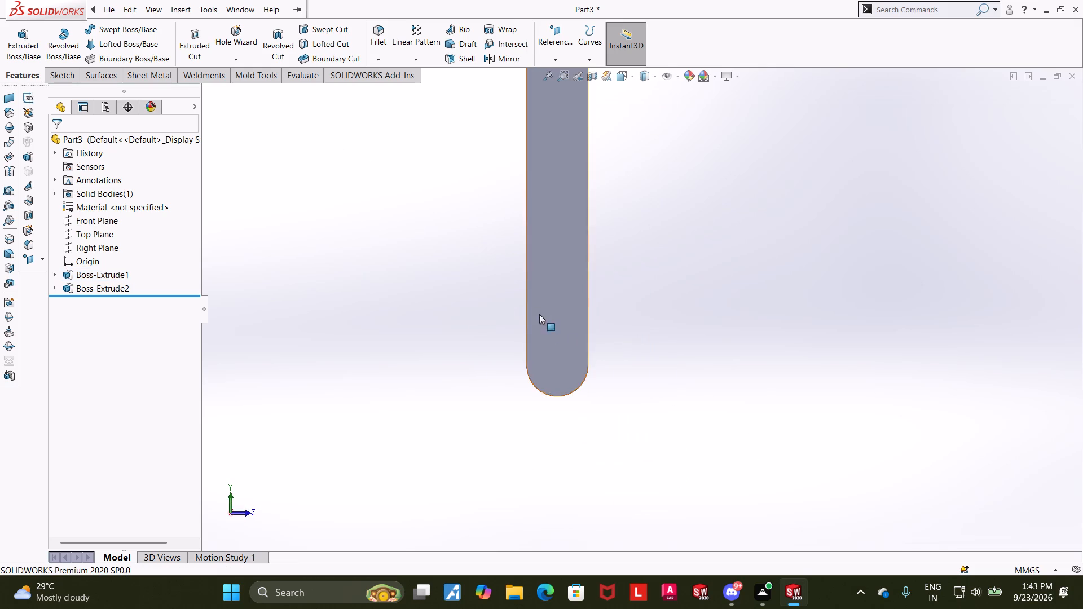
pyautogui.click(558, 330)
pyautogui.click(605, 290)
pyautogui.click(373, 131)
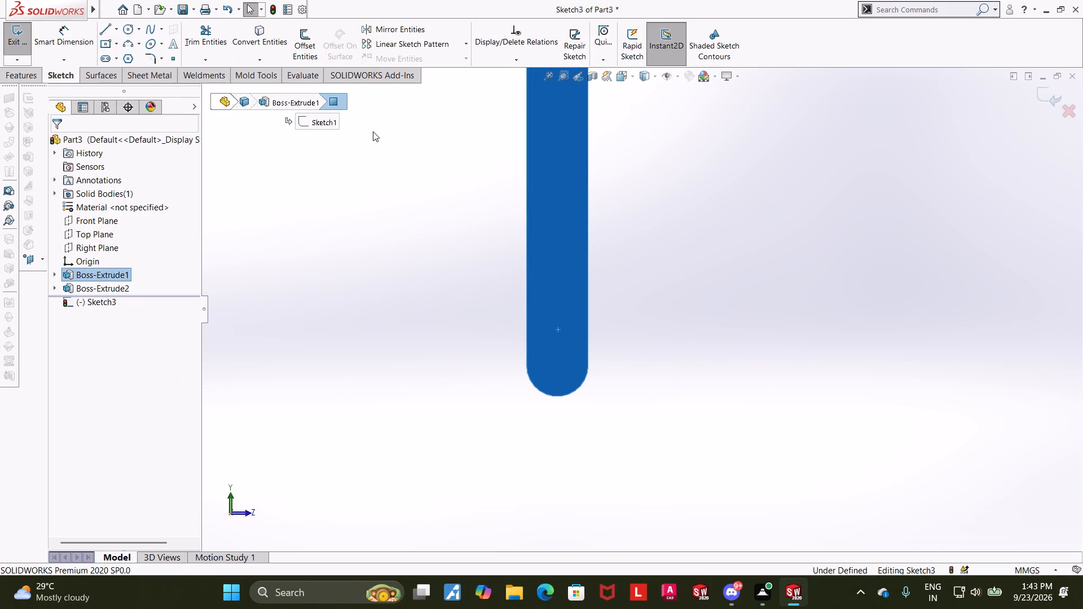
pyautogui.click(130, 30)
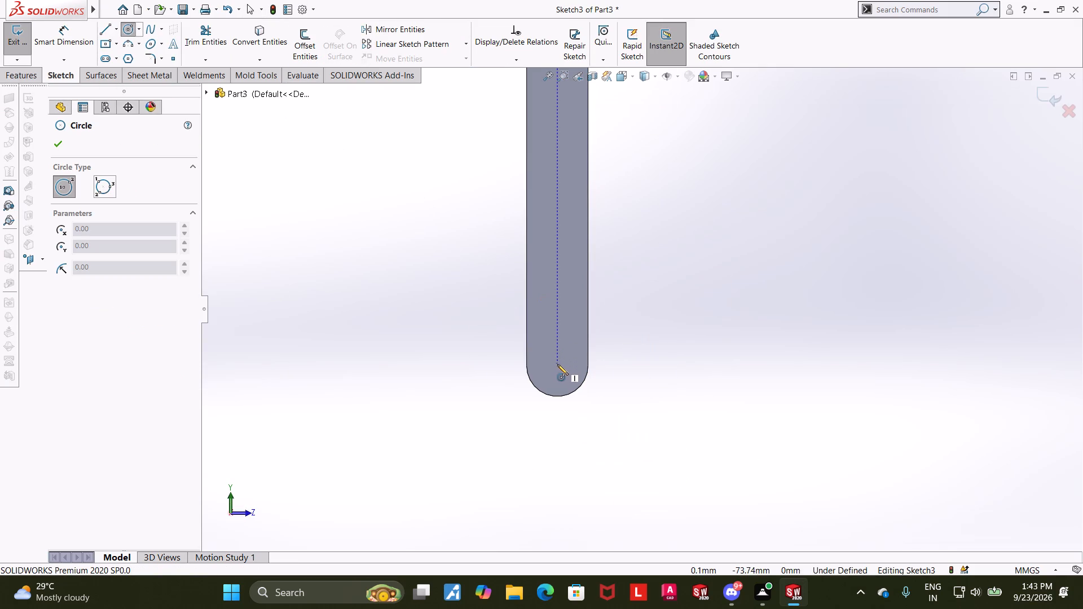
pyautogui.click(560, 364)
pyautogui.click(573, 334)
pyautogui.press('Escape')
# Dimension the circle's diameter at 4.8 mm.
pyautogui.click(52, 24)
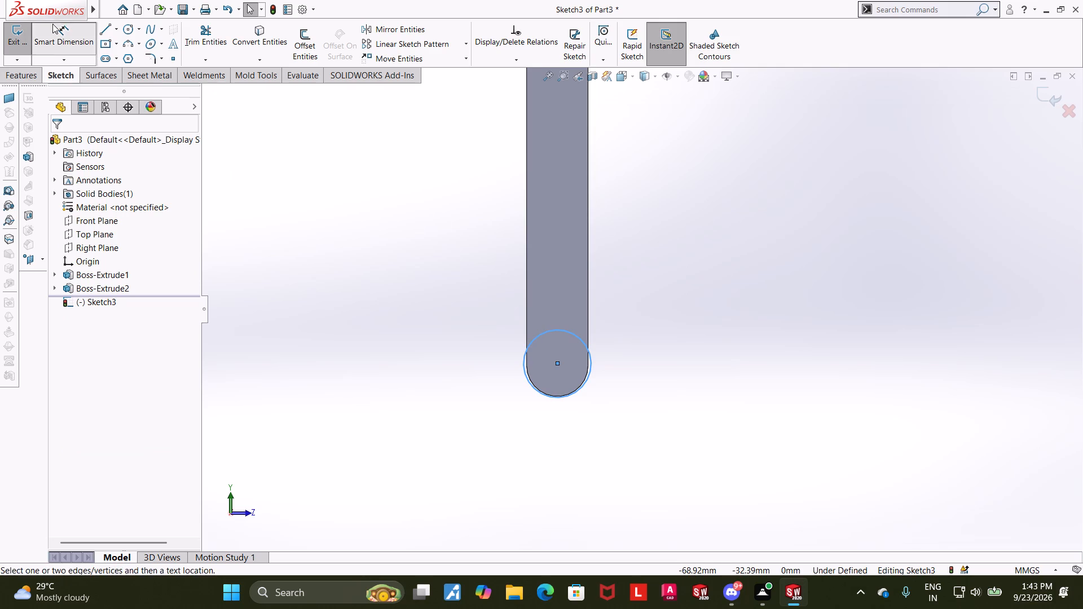
pyautogui.click(572, 335)
pyautogui.click(614, 311)
pyautogui.write('4.8')
pyautogui.press('Return')
pyautogui.press('Escape')
pyautogui.scroll(-2, 593, 372)
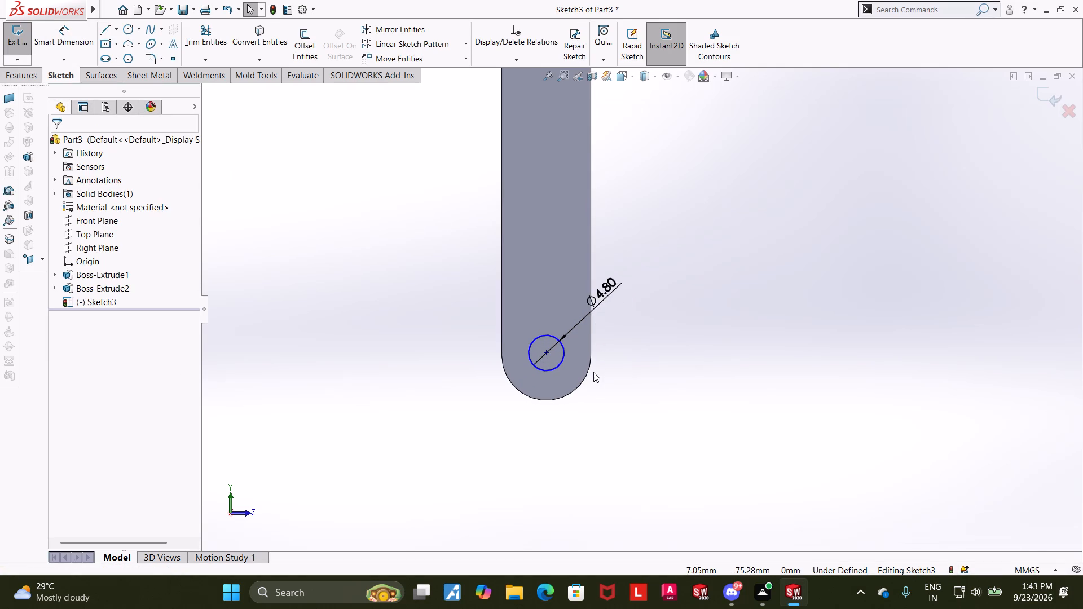
pyautogui.press('Escape')
# Add a Horizontal relation between the circle's centre and the vertex where the straight side meets the rounded end.
pyautogui.click(547, 351)
pyautogui.scroll(-4, 662, 358)
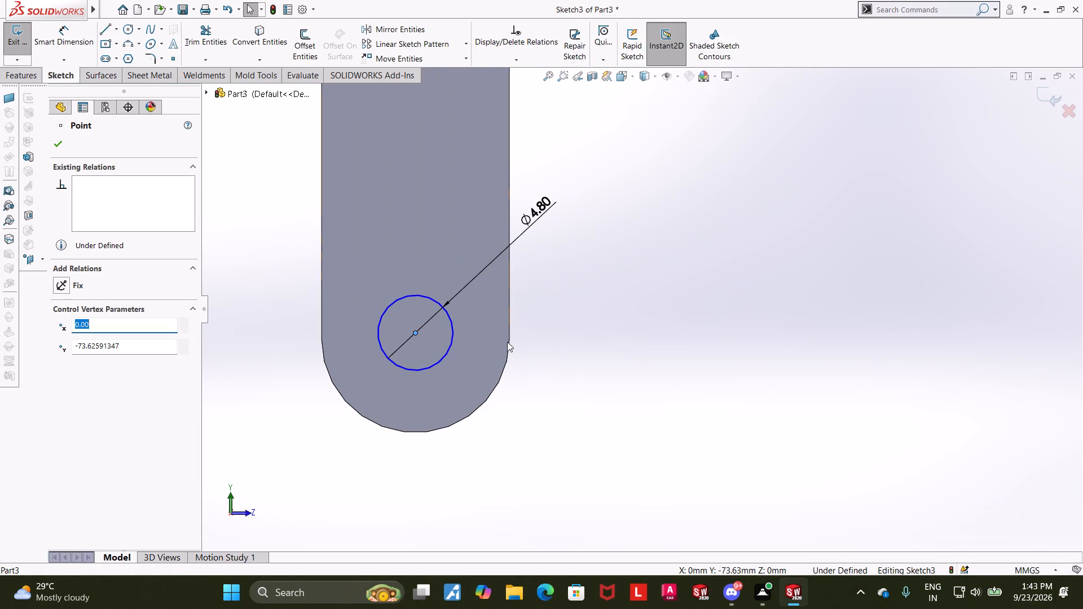
pyautogui.keyDown('ctrl'); pyautogui.click(508, 338); pyautogui.keyUp('ctrl')
pyautogui.click(58, 336)
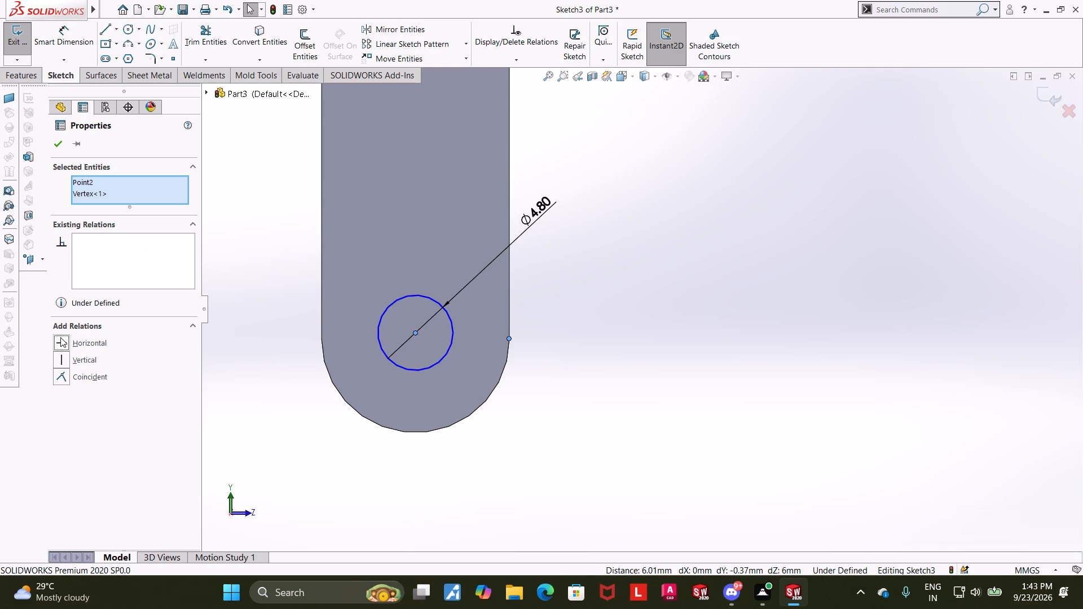
pyautogui.click(56, 140)
pyautogui.click(683, 276)
pyautogui.scroll(6, 683, 276)
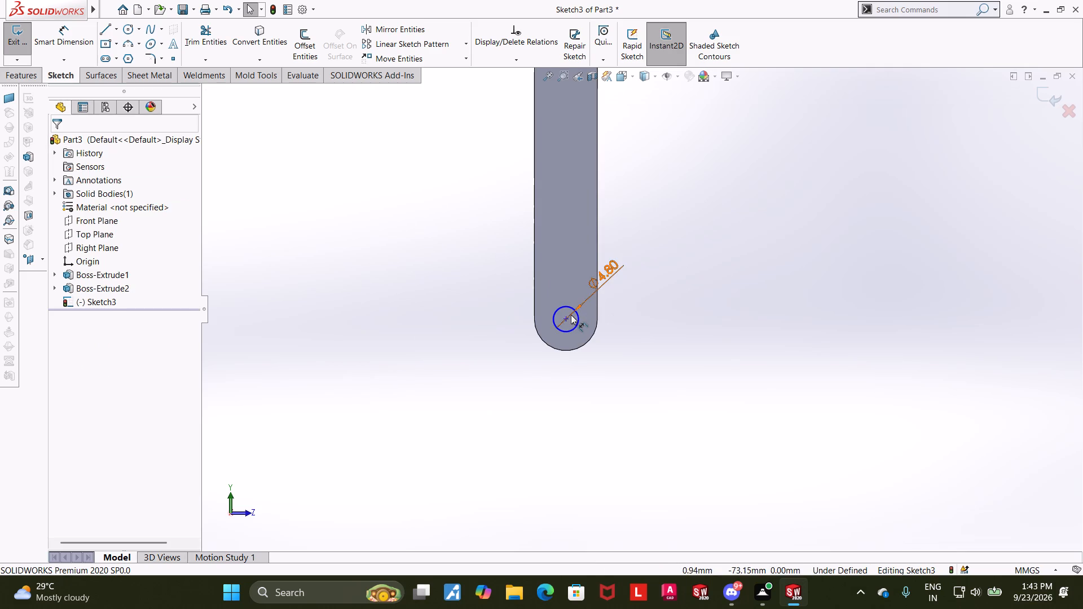
# Add a Vertical relation between the circle's centre and the origin, and close the sketch.
pyautogui.click(567, 316)
pyautogui.scroll(6, 567, 316)
pyautogui.scroll(-6, 620, 169)
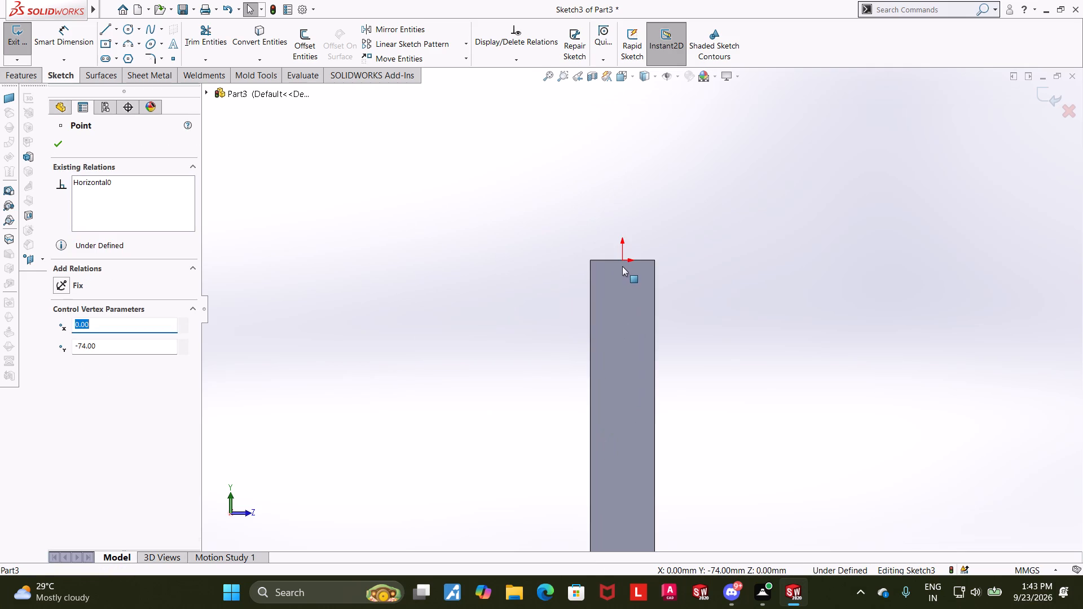
pyautogui.keyDown('ctrl'); pyautogui.click(622, 262); pyautogui.keyUp('ctrl')
pyautogui.click(60, 359)
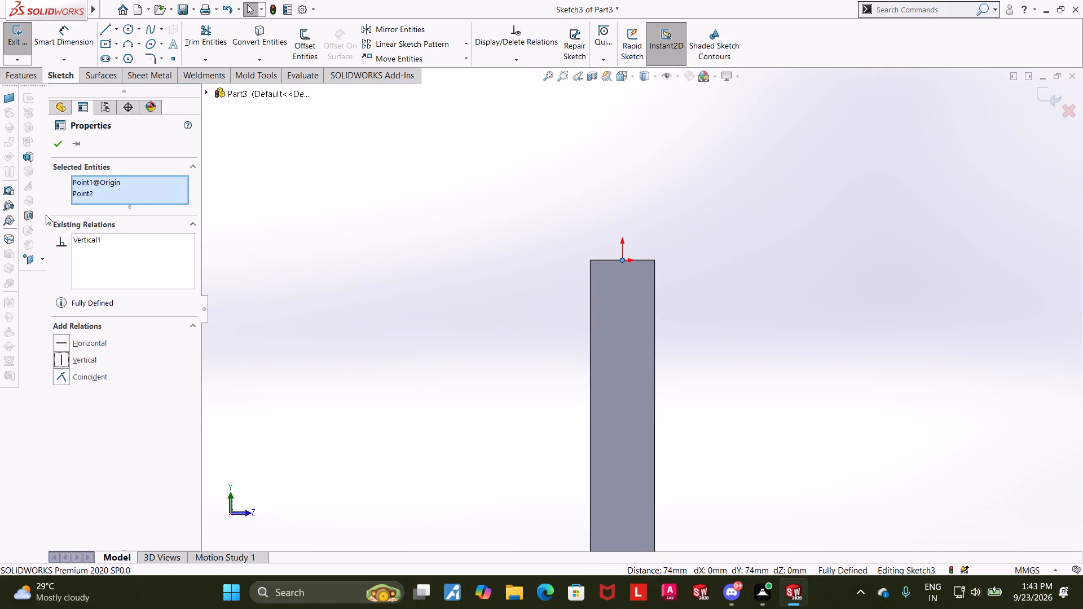
pyautogui.click(55, 145)
pyautogui.scroll(7, 635, 278)
pyautogui.scroll(-6, 633, 377)
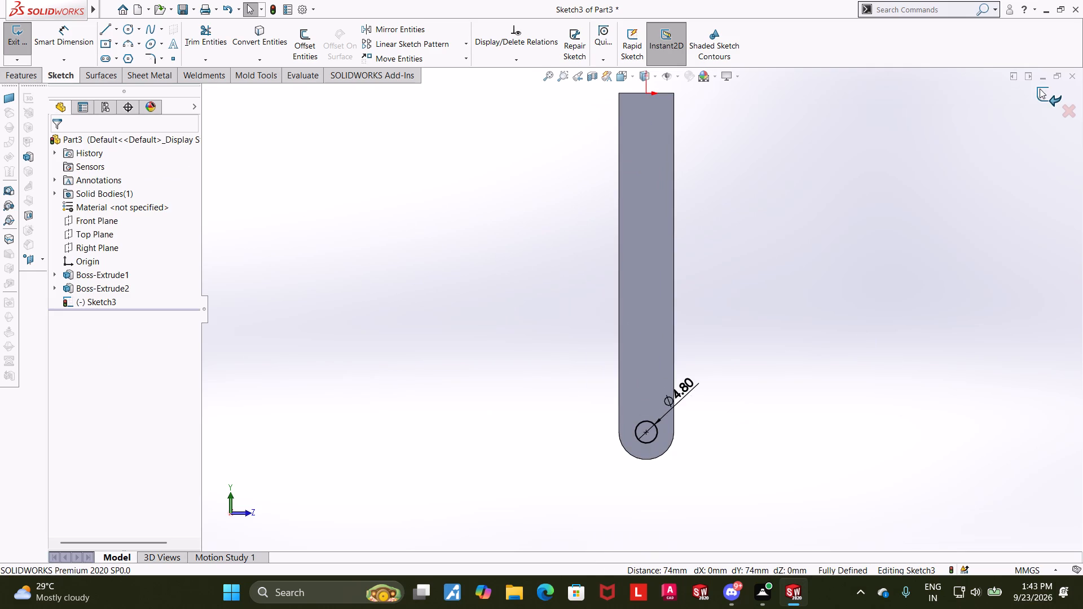
pyautogui.click(1043, 91)
# Cut-extrude the 4.8 mm circle into the bar as a Blind hole 6 mm deep.
pyautogui.moveTo(884, 332); pyautogui.dragTo(836, 333, button='middle')
pyautogui.click(206, 41)
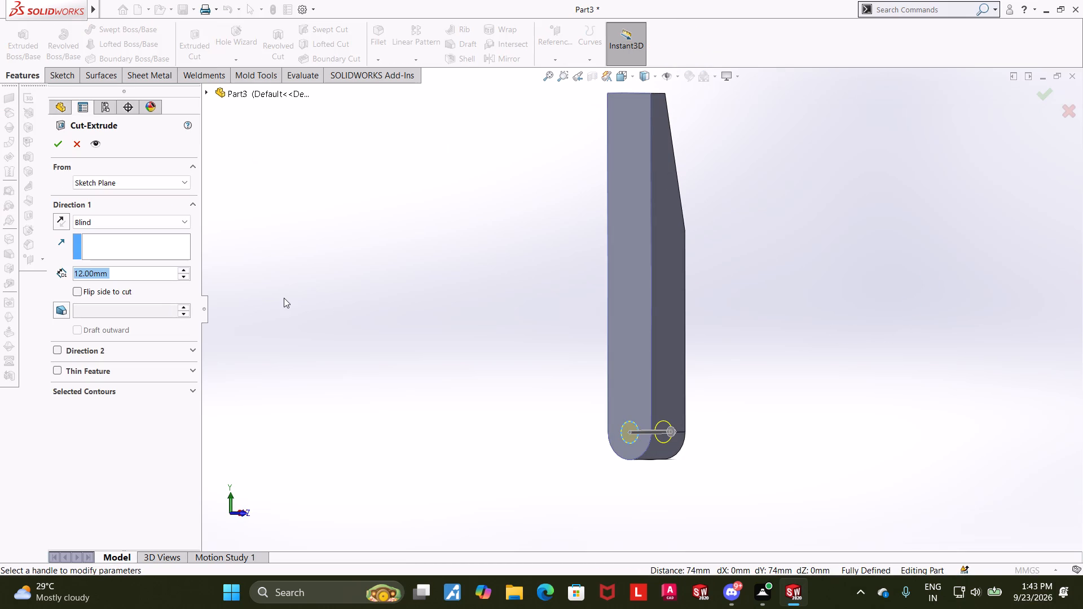
pyautogui.press('6')
pyautogui.press('Return')
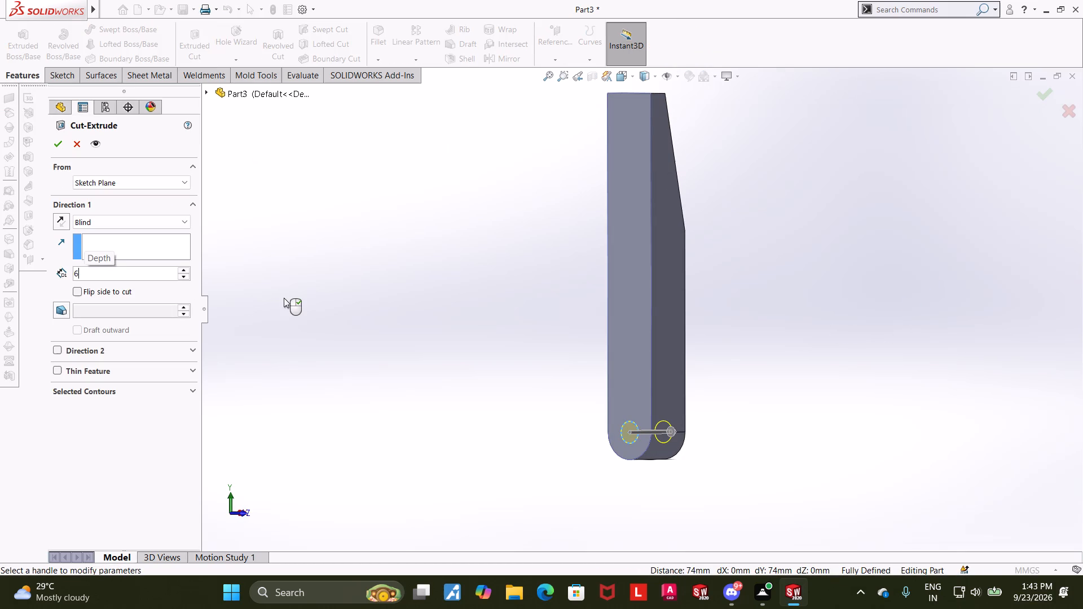
pyautogui.click(59, 147)
pyautogui.click(474, 281)
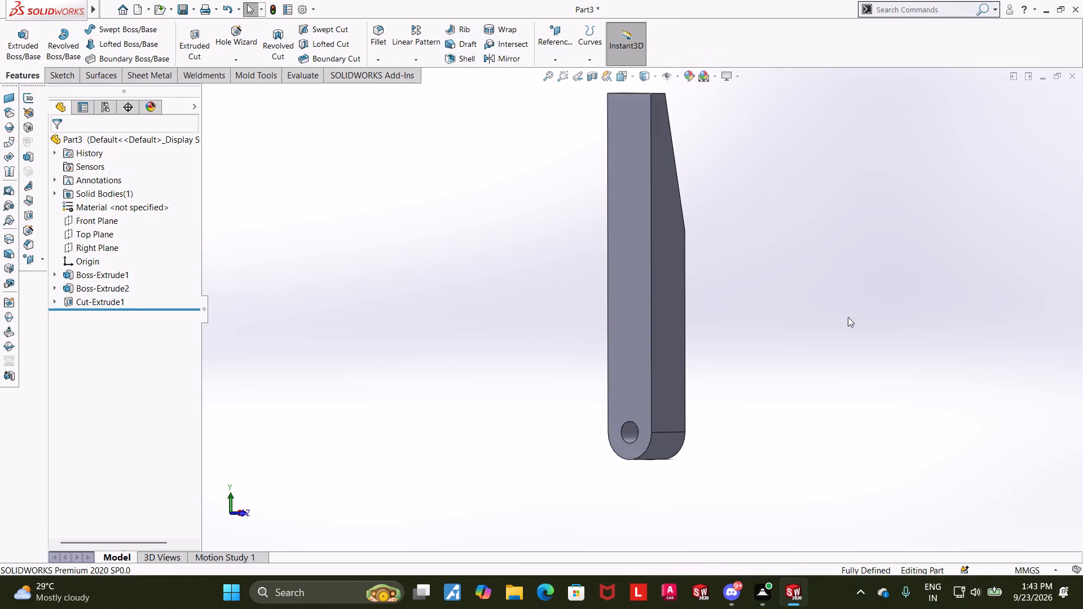
# On the flat face below the taper, sketch a 50 mm vertical centreline from the midpoint of its upper edge to the rounded end's lowest point.
pyautogui.moveTo(824, 323); pyautogui.dragTo(858, 311, button='middle')
pyautogui.scroll(-1, 859, 311)
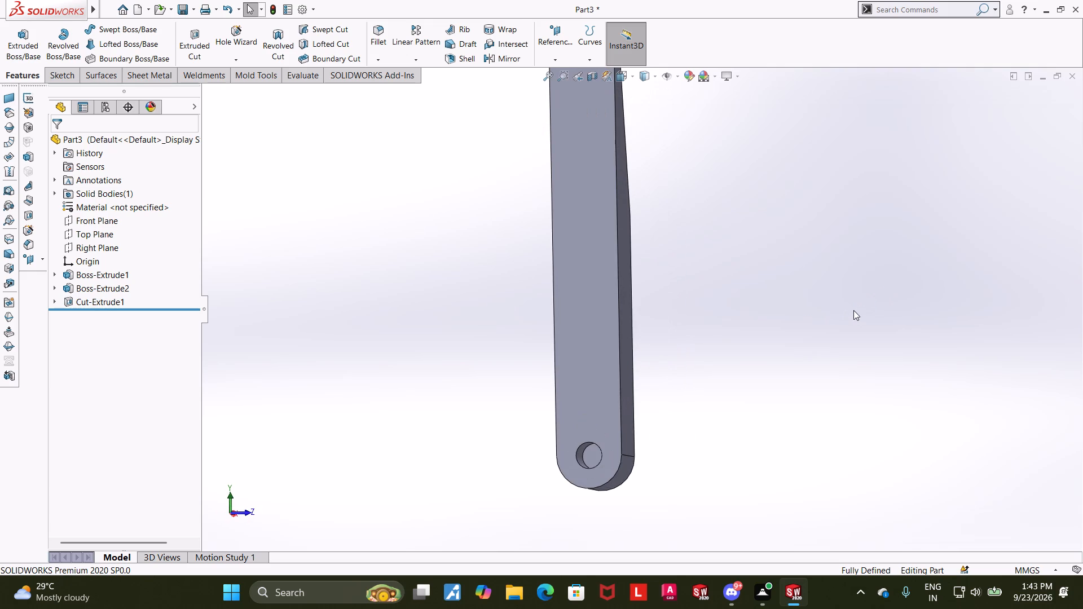
pyautogui.scroll(2, 853, 310)
pyautogui.moveTo(835, 303); pyautogui.dragTo(692, 305, button='middle')
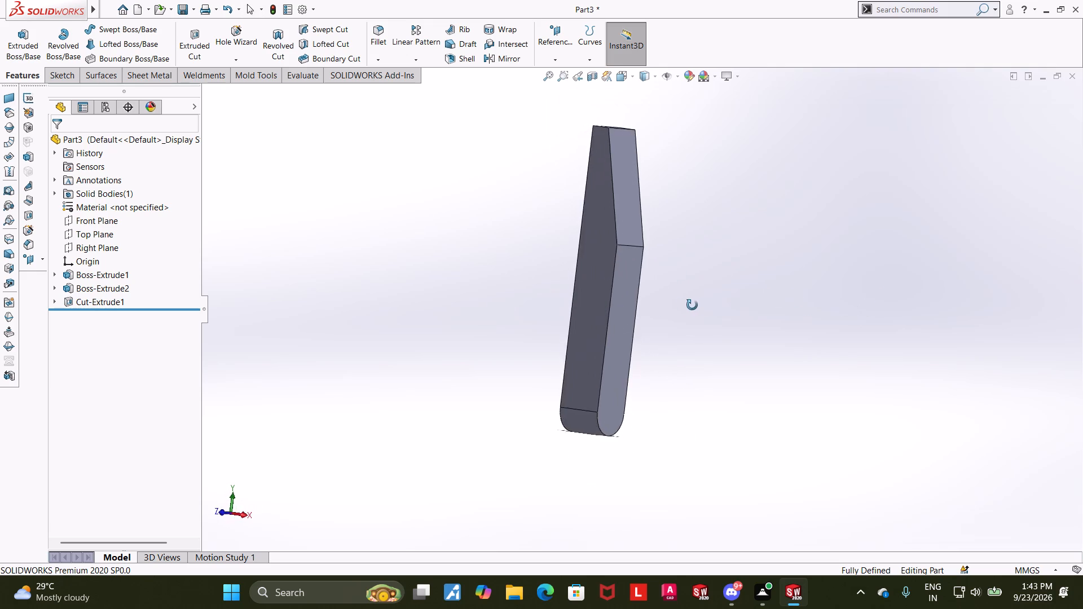
pyautogui.moveTo(692, 305); pyautogui.dragTo(702, 303, button='middle')
pyautogui.moveTo(706, 302); pyautogui.dragTo(765, 293, button='middle')
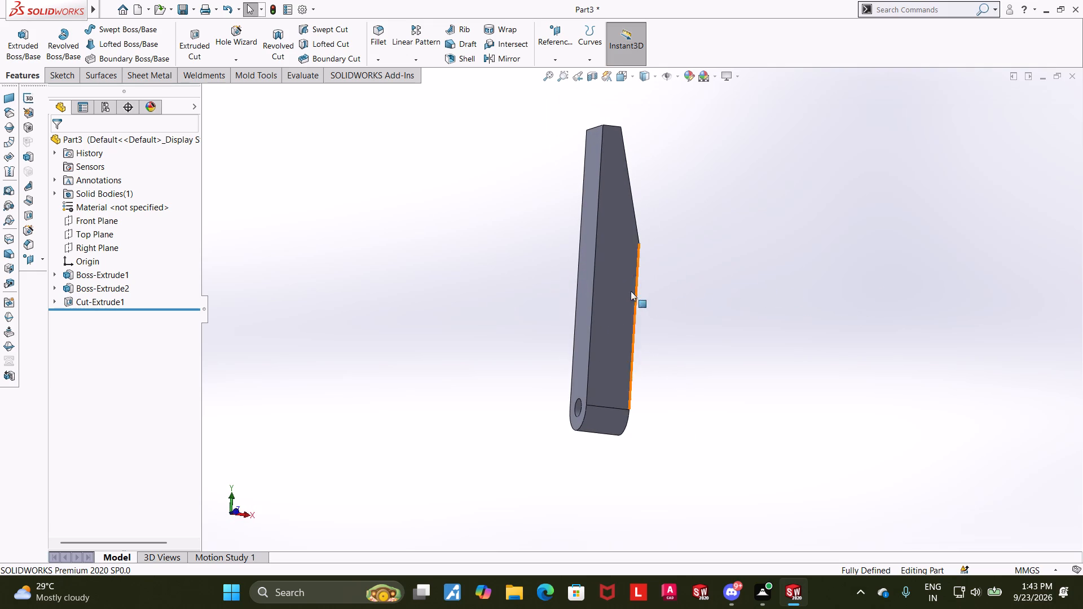
pyautogui.scroll(1, 684, 316)
pyautogui.moveTo(679, 316); pyautogui.dragTo(631, 325, button='middle')
pyautogui.moveTo(670, 317); pyautogui.dragTo(627, 306, button='middle')
pyautogui.click(633, 299)
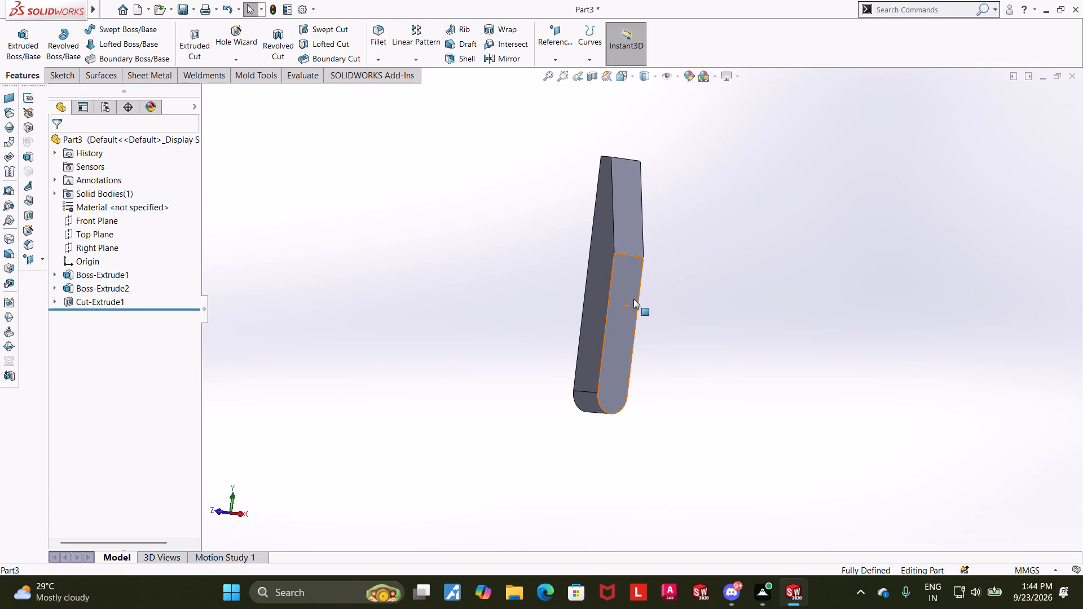
pyautogui.click(737, 264)
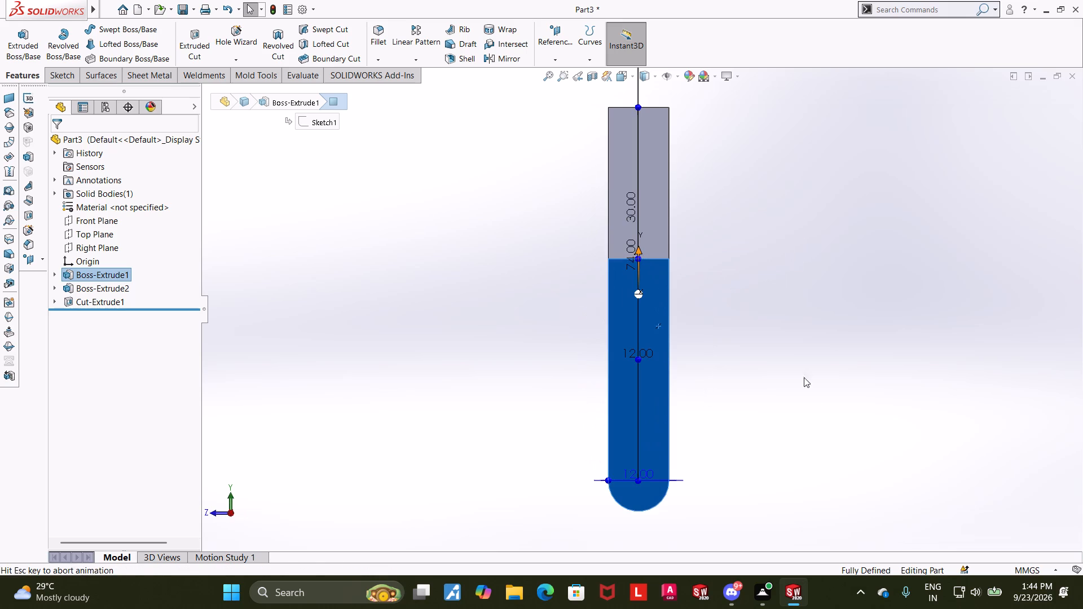
pyautogui.click(821, 391)
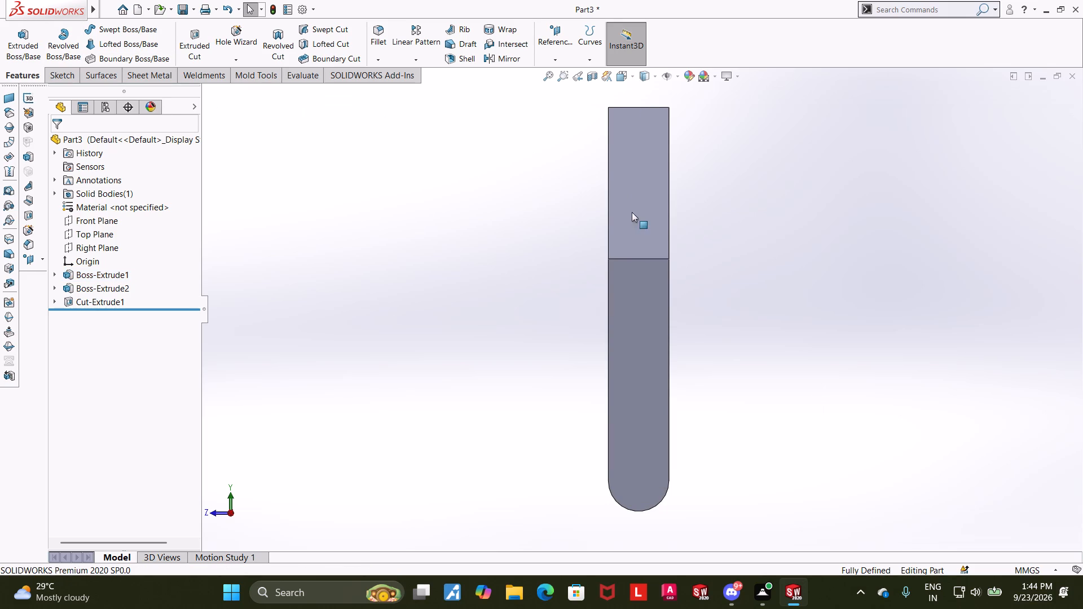
pyautogui.click(659, 320)
pyautogui.click(712, 285)
pyautogui.click(103, 317)
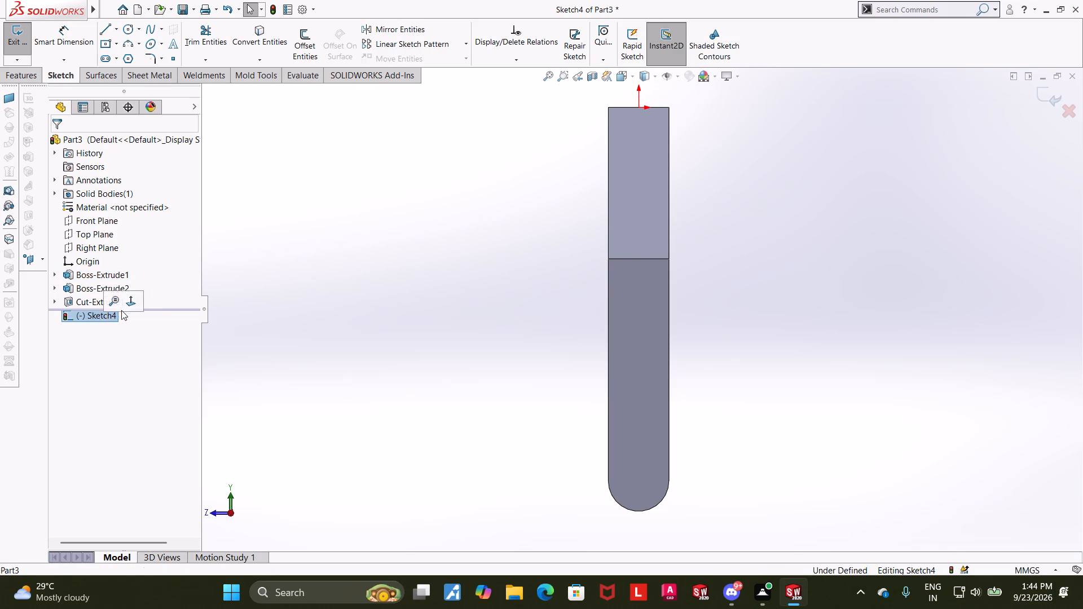
pyautogui.click(347, 217)
pyautogui.click(118, 32)
pyautogui.click(117, 56)
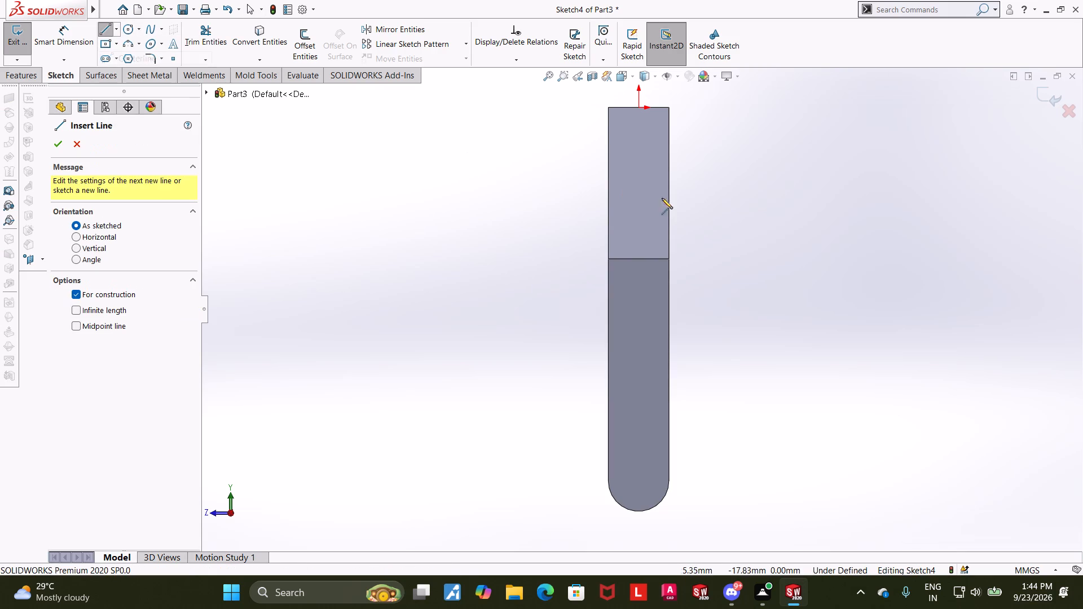
pyautogui.click(639, 260)
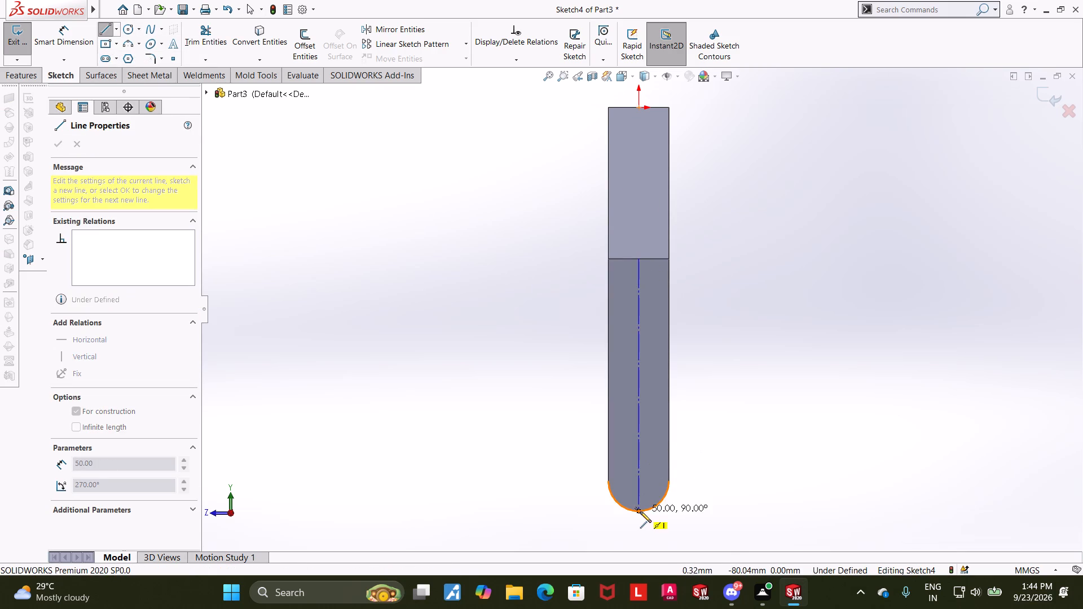
pyautogui.click(640, 511)
pyautogui.press('Escape')
pyautogui.press('Escape')
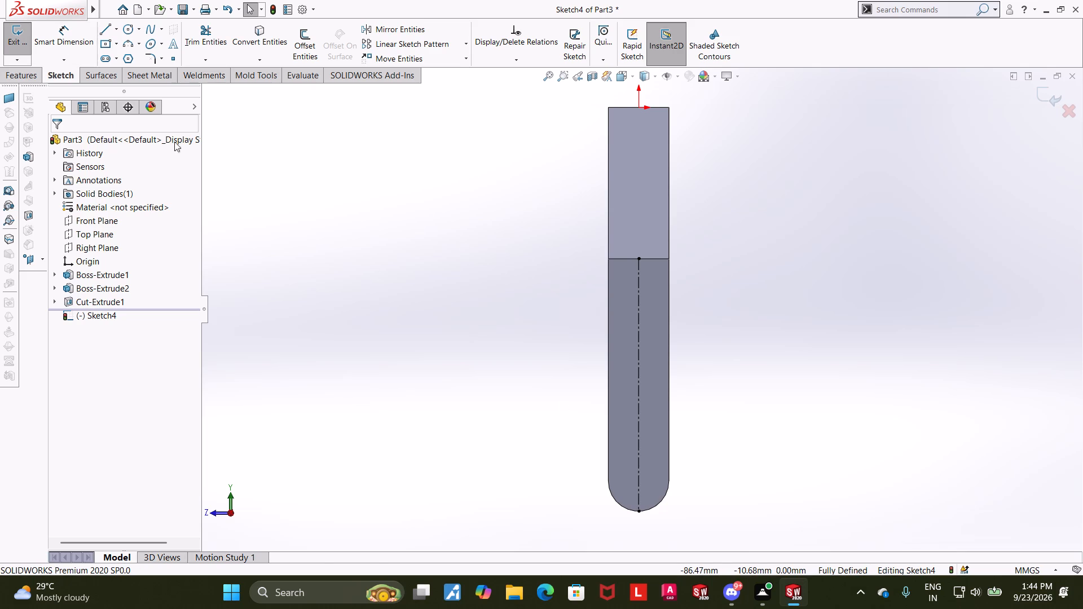
# Add a sketch point on the centreline at the centre of the rounded end and close the sketch.
pyautogui.click(177, 63)
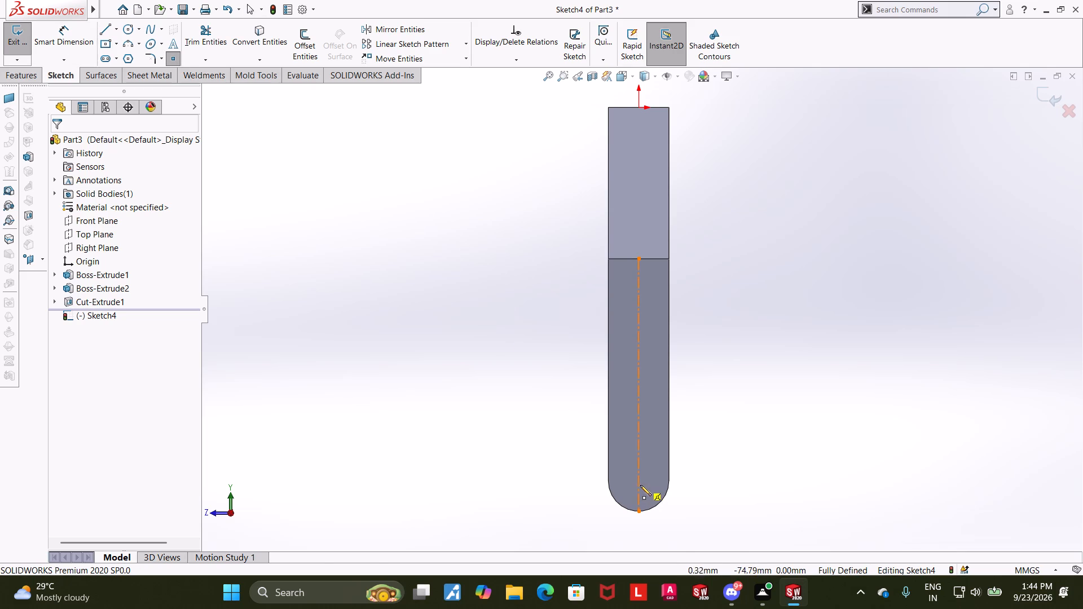
pyautogui.click(637, 479)
pyautogui.press('Escape')
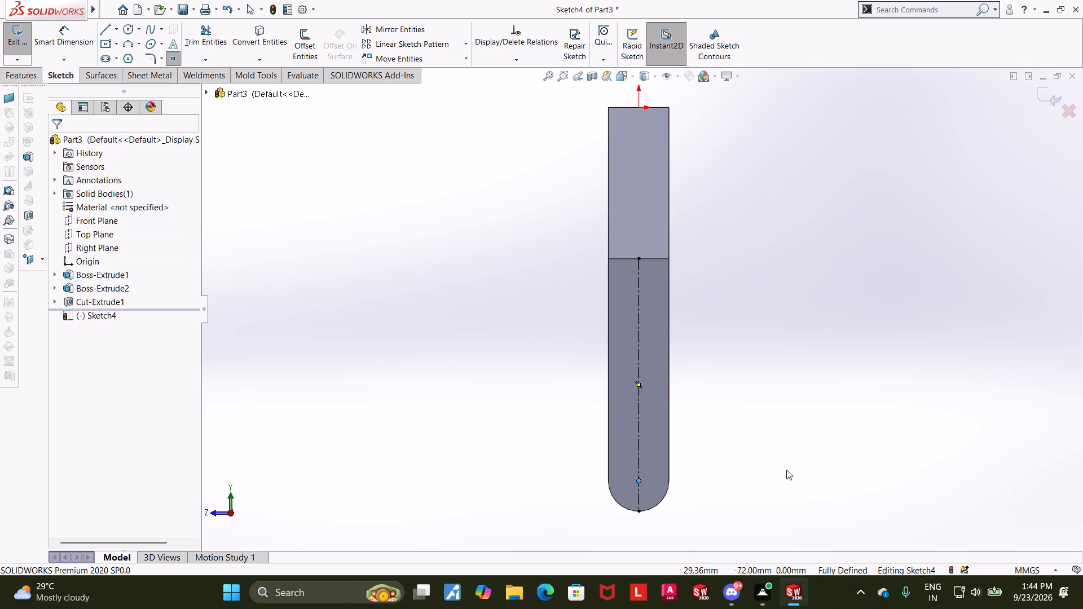
pyautogui.press('Escape')
pyautogui.click(1040, 99)
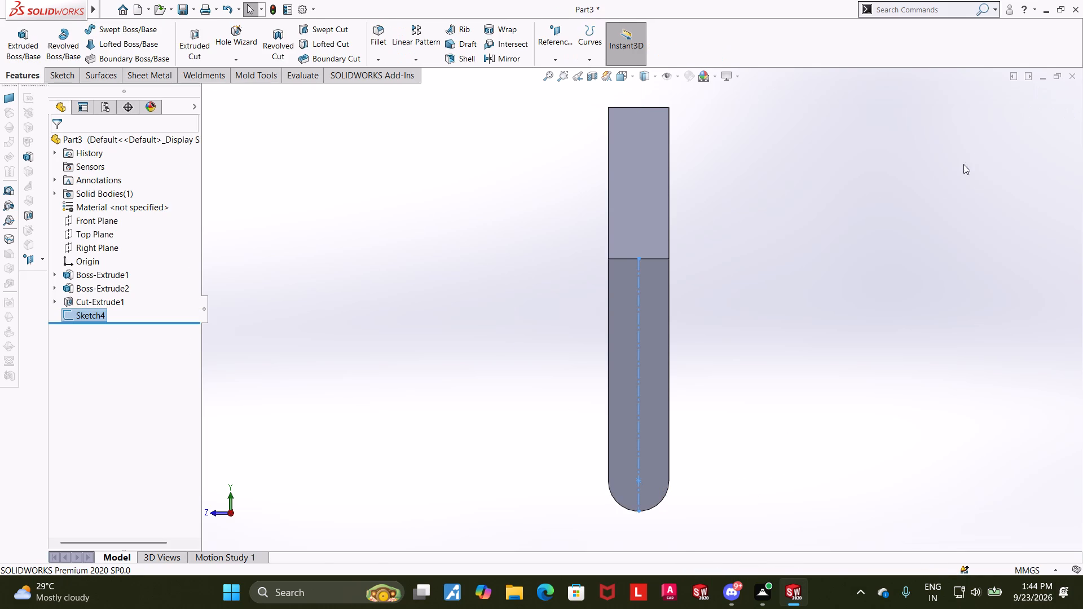
pyautogui.click(836, 227)
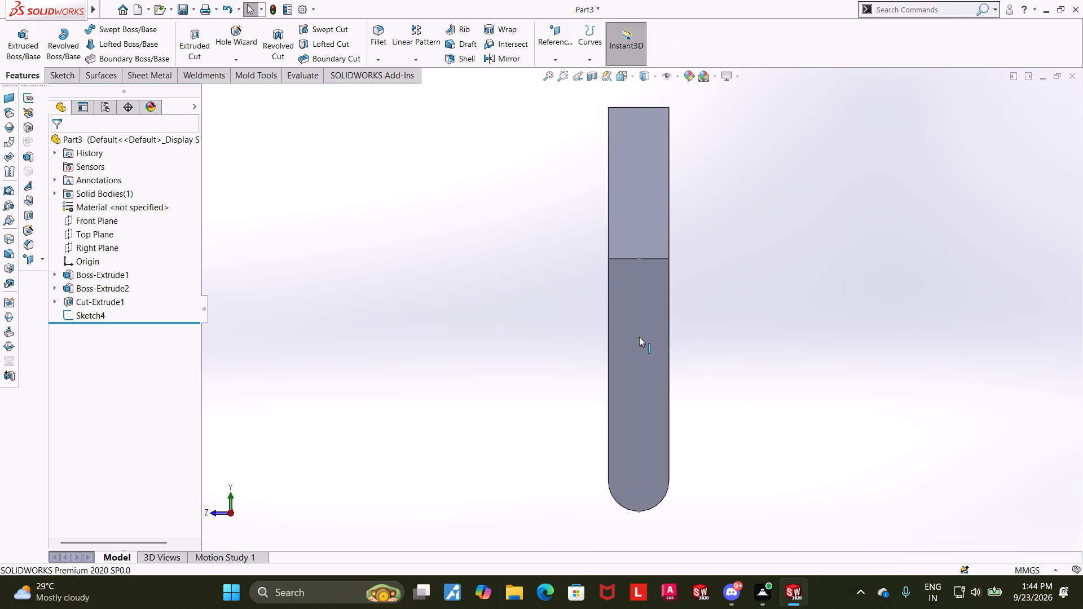
# With Hole Wizard, place an ANSI Metric Ø8.0 dowel hole, Blind 19.75 mm deep, on the centreline just below the taper.
pyautogui.click(235, 38)
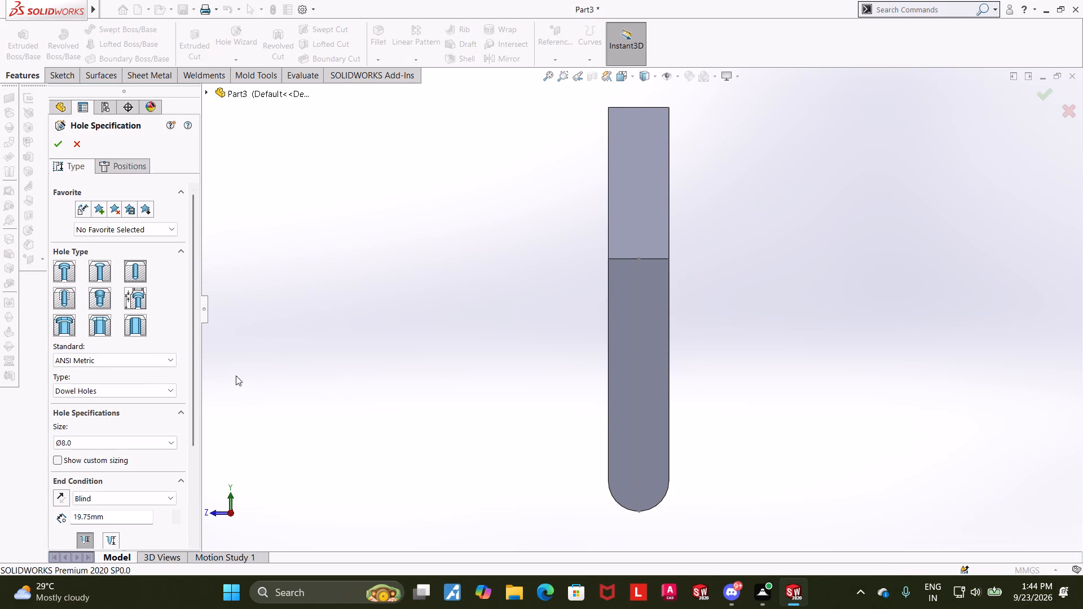
pyautogui.click(126, 166)
pyautogui.click(113, 292)
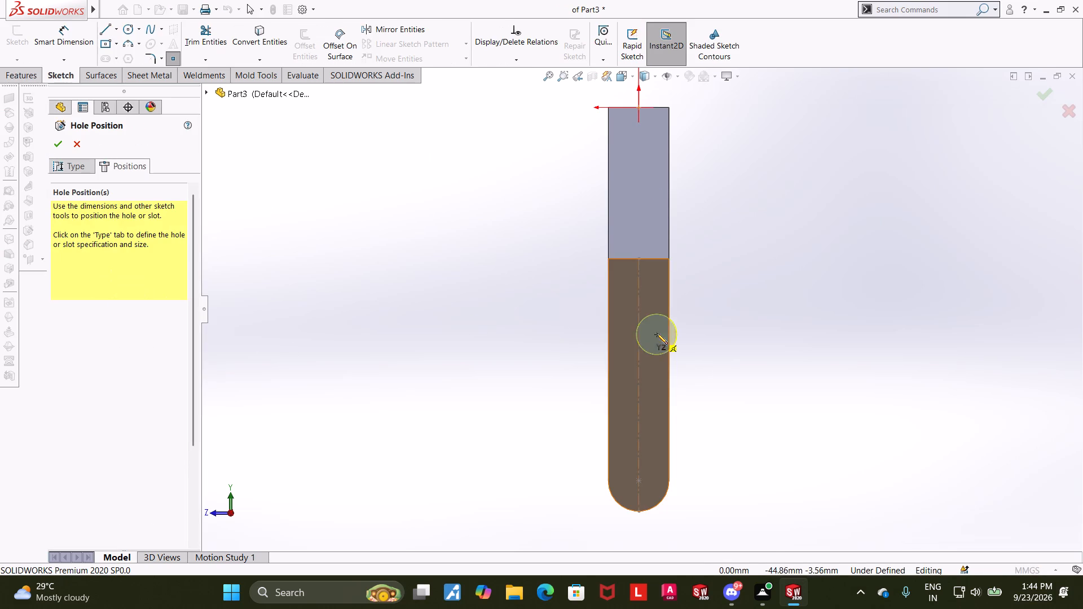
pyautogui.click(639, 302)
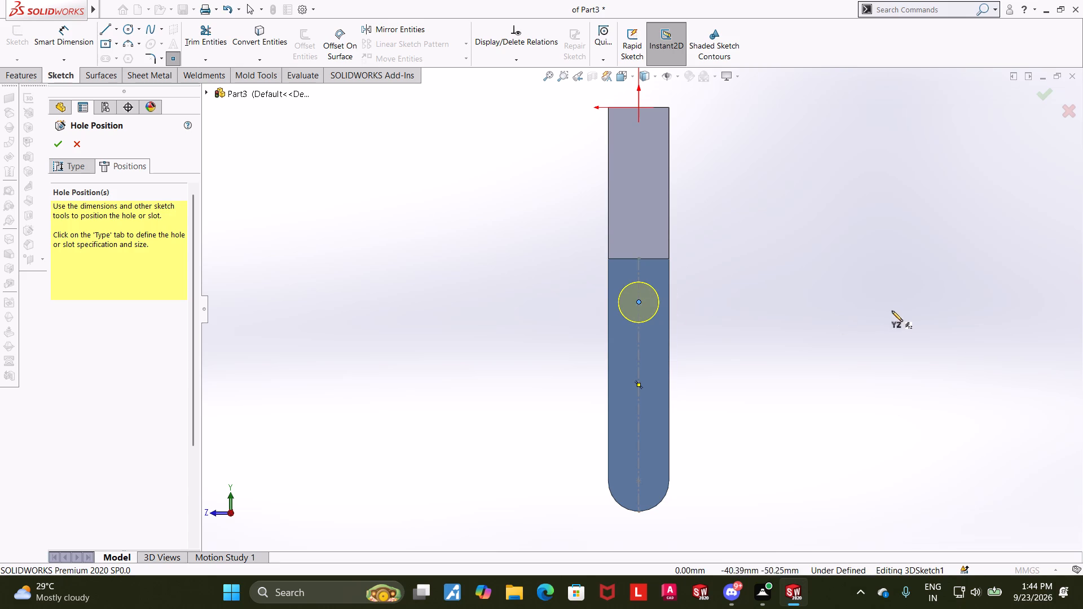
pyautogui.press('Escape')
# Dimension the dowel hole's centre 35 mm from the sketch point in the rounded end and complete the hole.
pyautogui.click(66, 46)
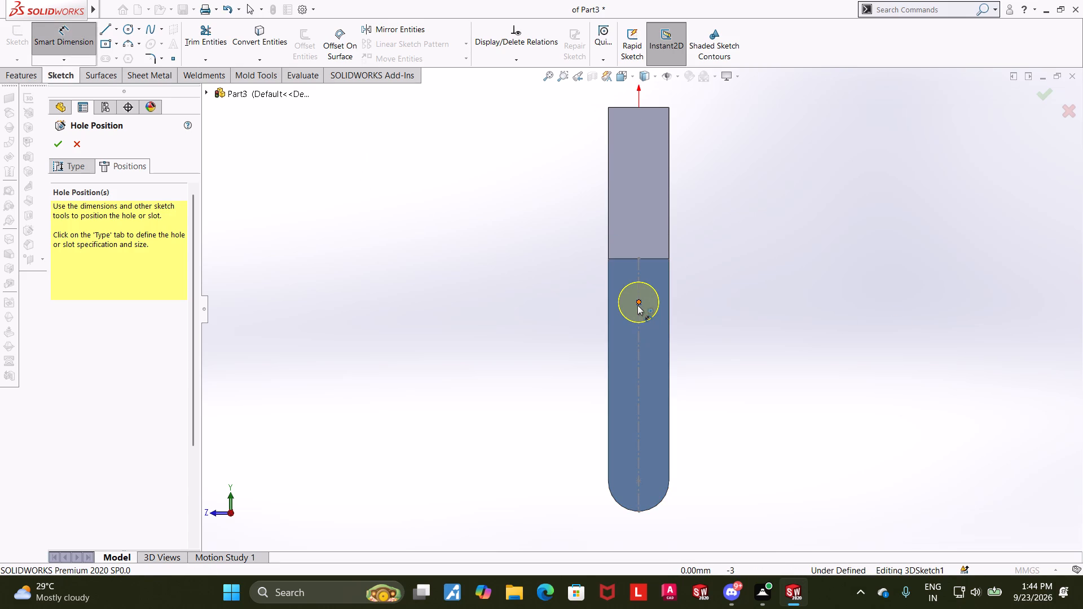
pyautogui.click(637, 304)
pyautogui.click(639, 482)
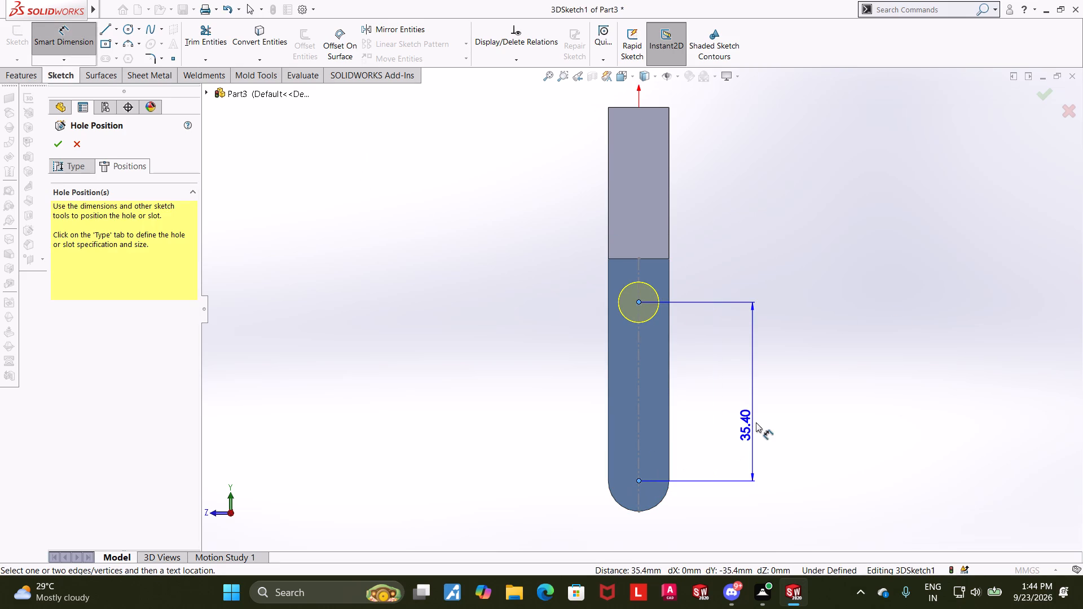
pyautogui.click(756, 422)
pyautogui.write('35')
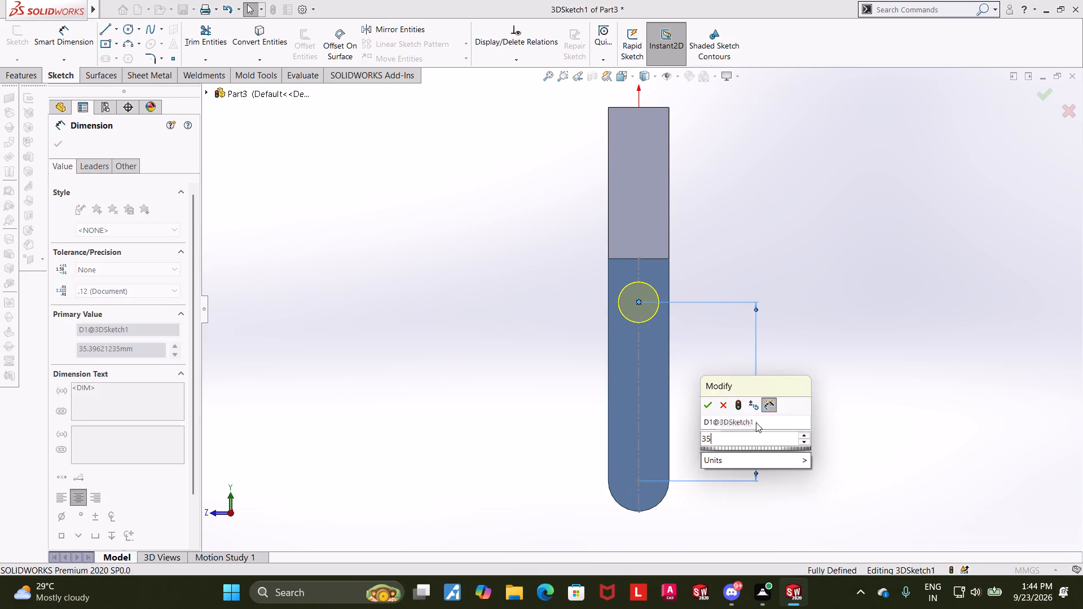
pyautogui.press('Return')
pyautogui.press('Escape')
pyautogui.press('Escape')
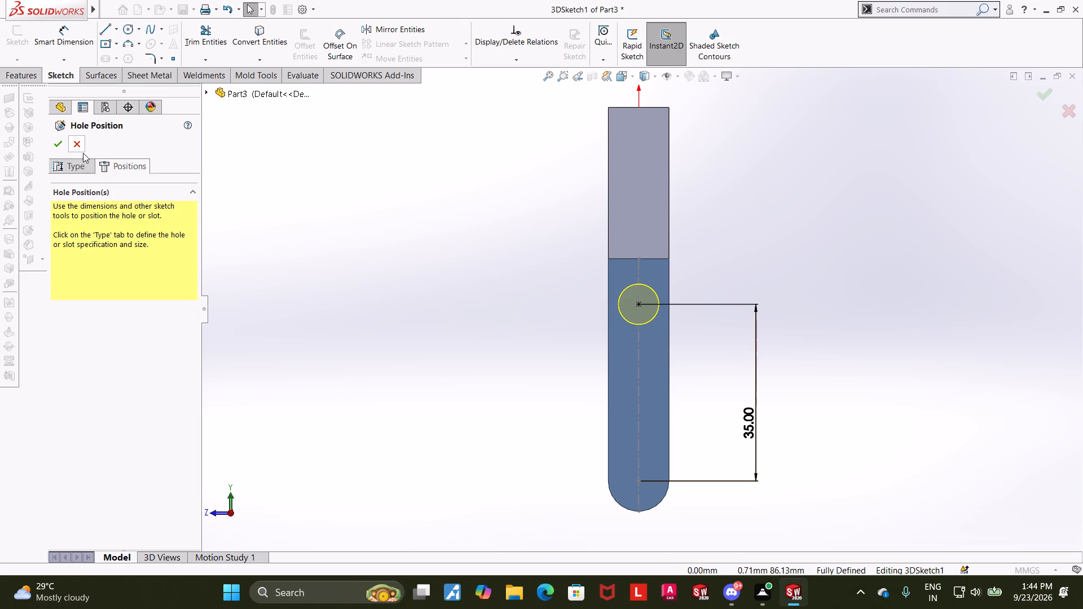
pyautogui.click(56, 145)
pyautogui.click(376, 266)
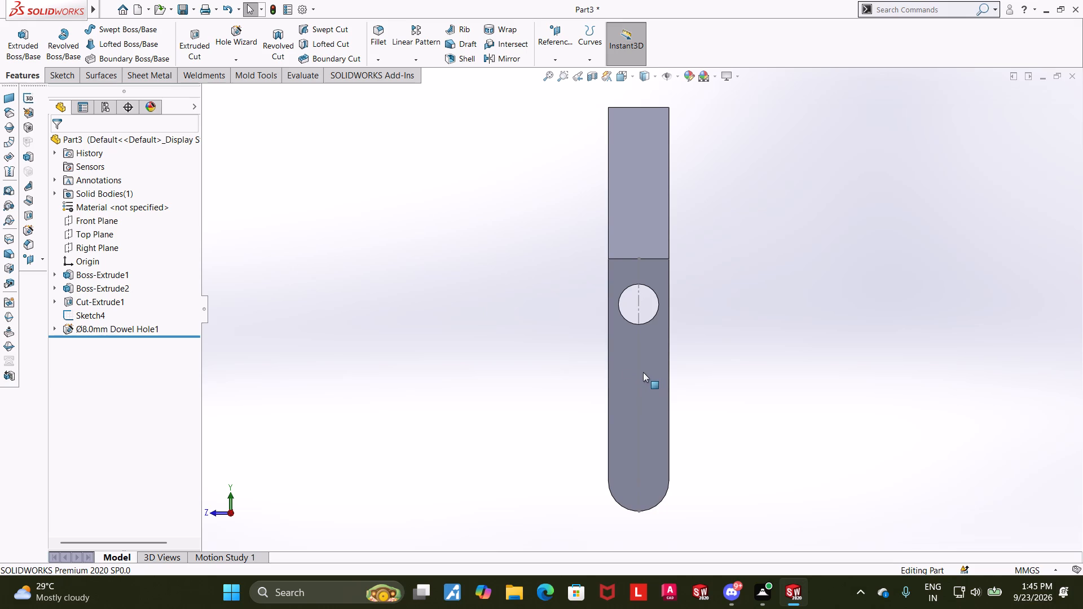
# Set up another Hole Wizard hole as a Straight Tap, ANSI Metric Bottoming Tapped Hole M1.2x0.25, Blind 8 mm deep.
pyautogui.click(228, 40)
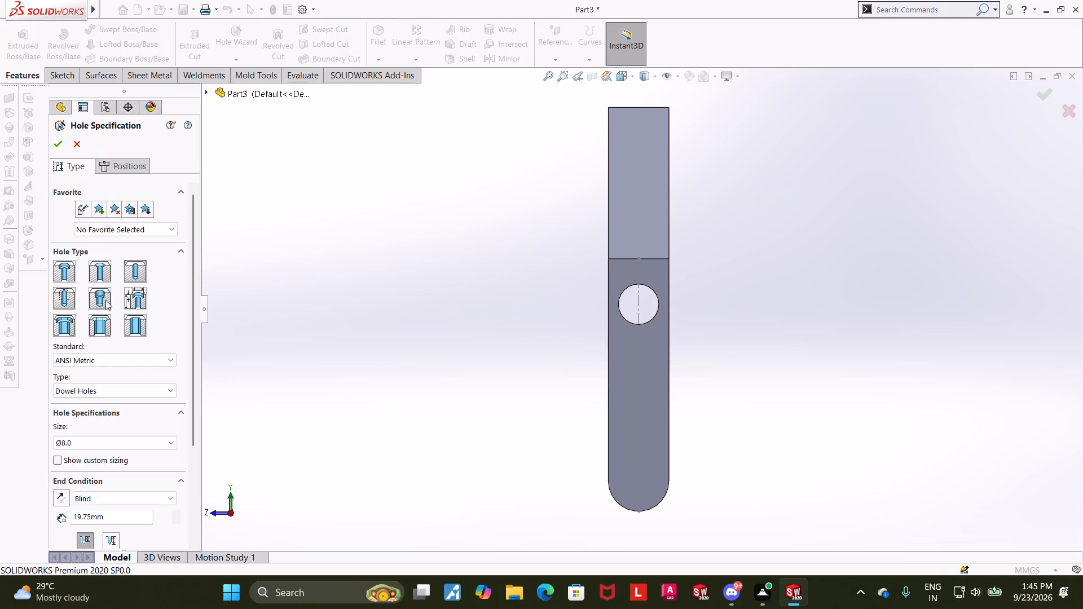
pyautogui.click(98, 440)
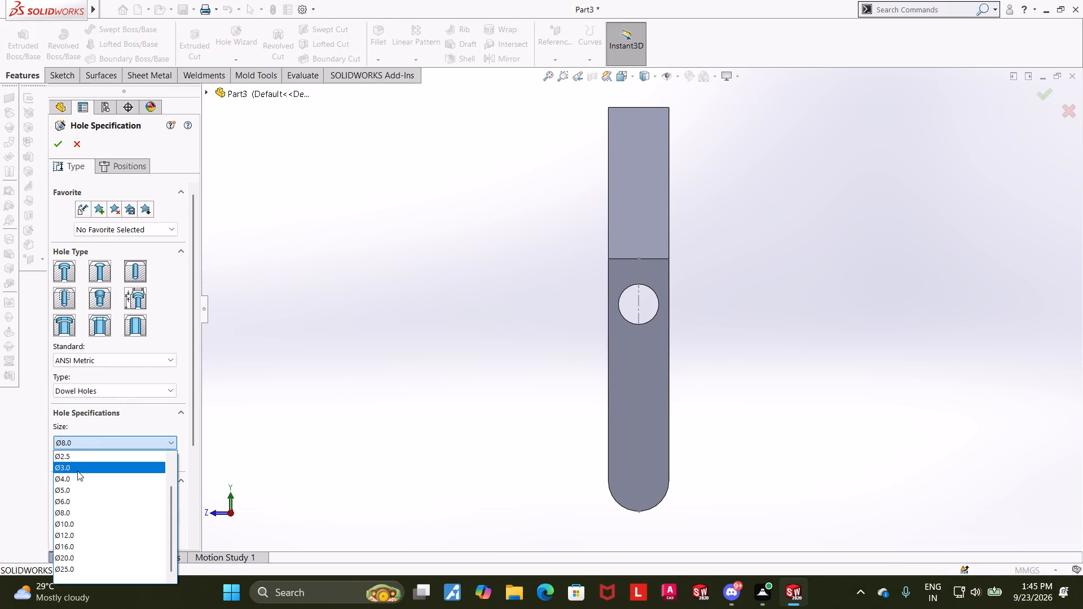
pyautogui.click(77, 471)
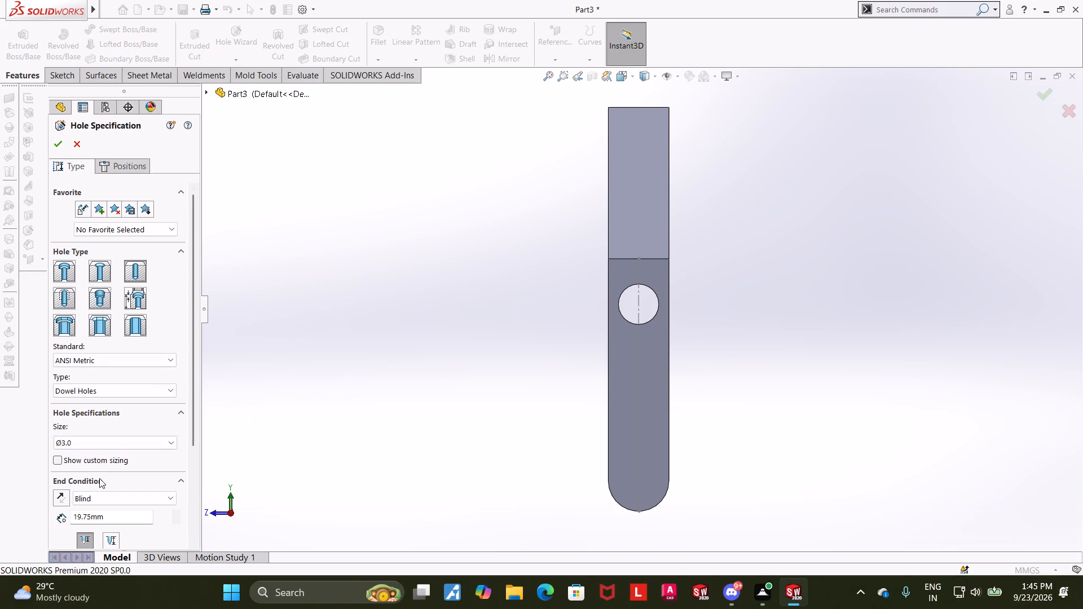
pyautogui.moveTo(125, 514); pyautogui.dragTo(54, 516)
pyautogui.press('8')
pyautogui.press('Return')
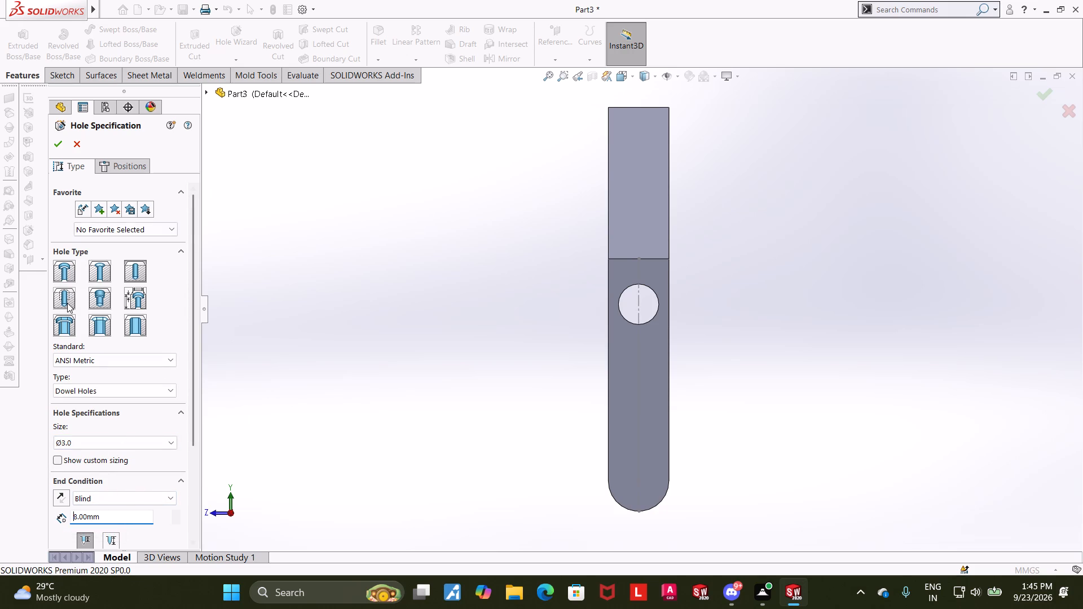
pyautogui.click(67, 303)
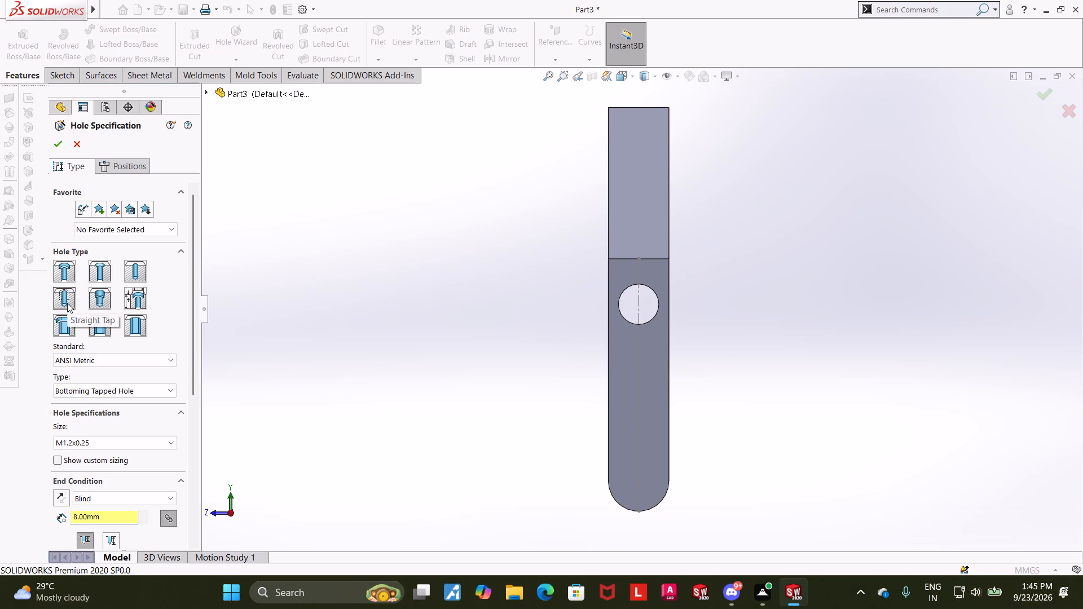
pyautogui.moveTo(192, 301); pyautogui.dragTo(192, 408)
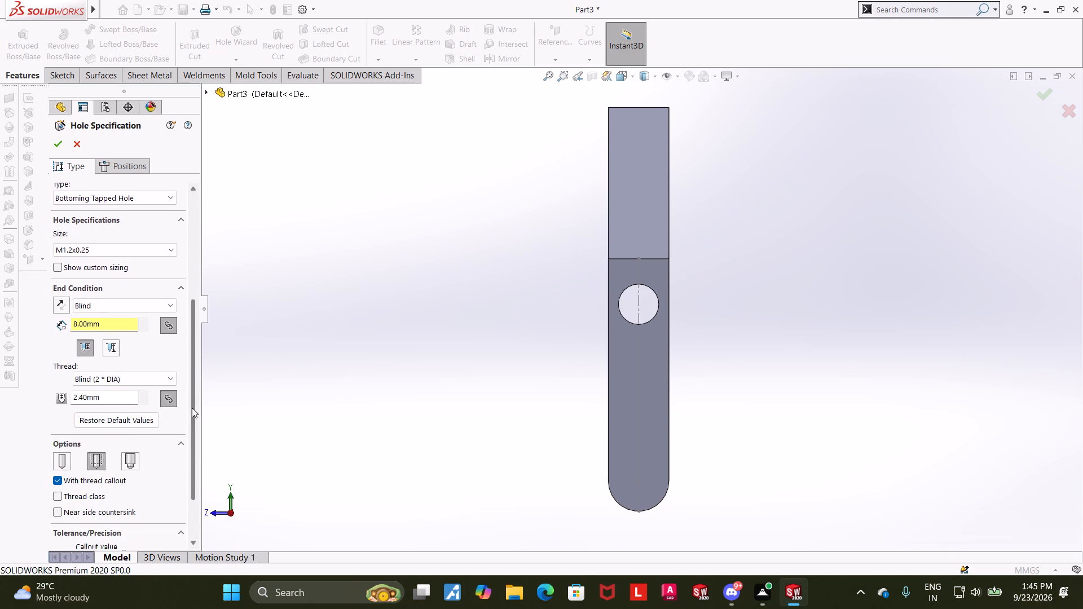
pyautogui.moveTo(192, 408); pyautogui.dragTo(198, 310)
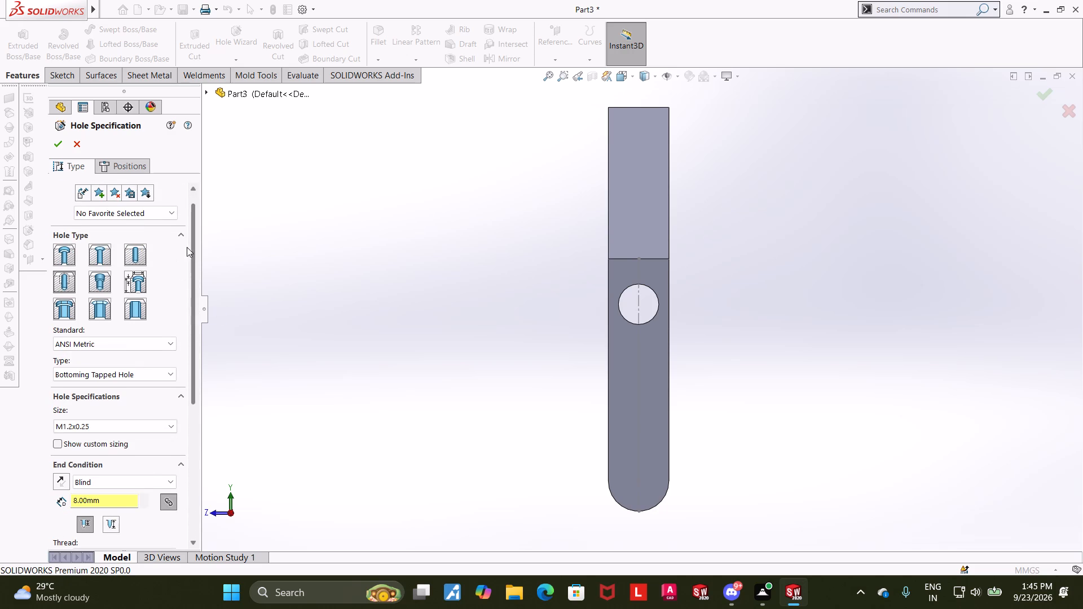
# Use a 3D sketch to place the tapped hole on the centreline below the 8 mm dowel hole.
pyautogui.click(124, 166)
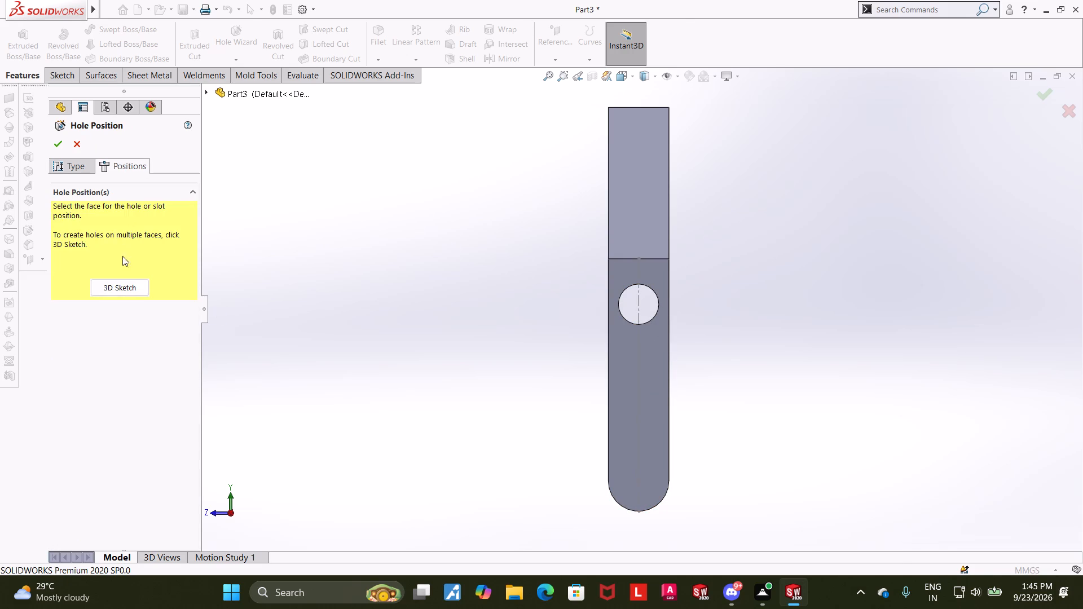
pyautogui.click(126, 283)
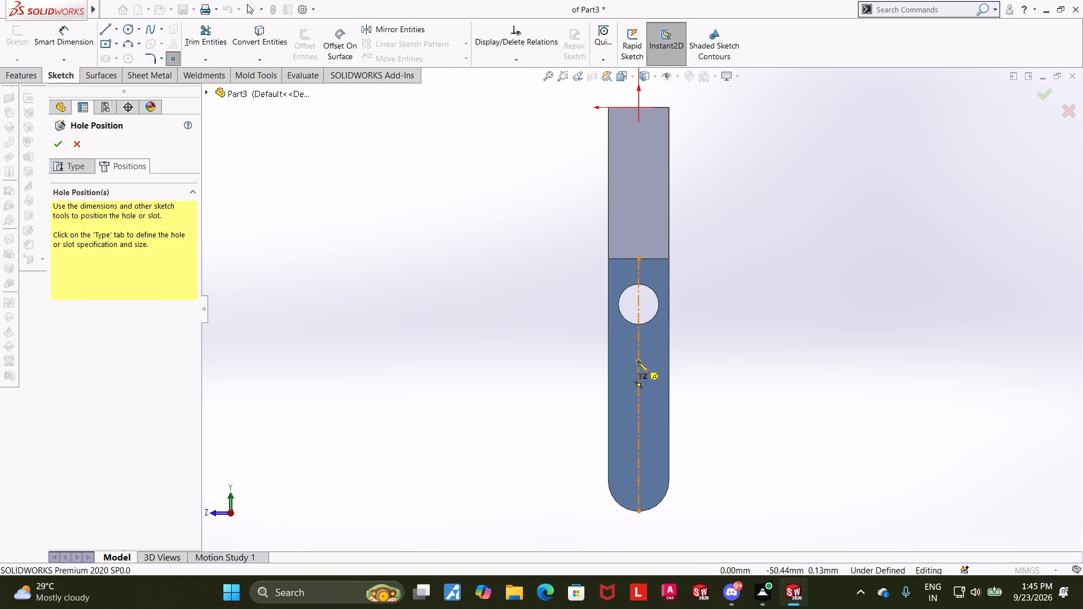
pyautogui.click(638, 362)
pyautogui.scroll(-2, 680, 345)
pyautogui.scroll(-2, 619, 357)
pyautogui.press('Escape')
pyautogui.press('Escape')
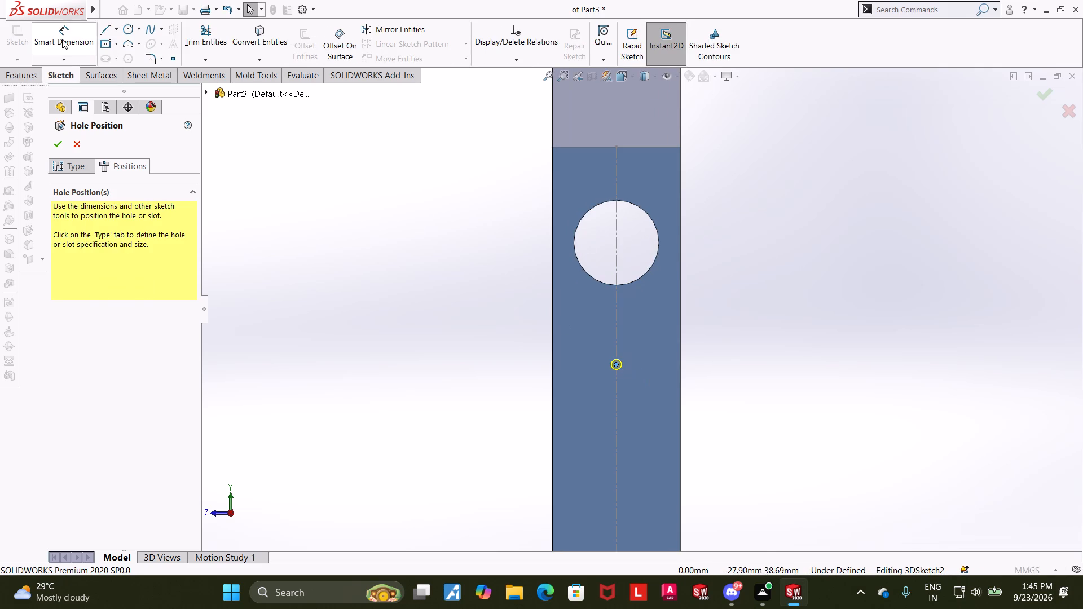
# Dimension the tapped hole's centre 17 mm from the sketch point in the rounded end and complete the hole.
pyautogui.click(62, 38)
pyautogui.click(618, 366)
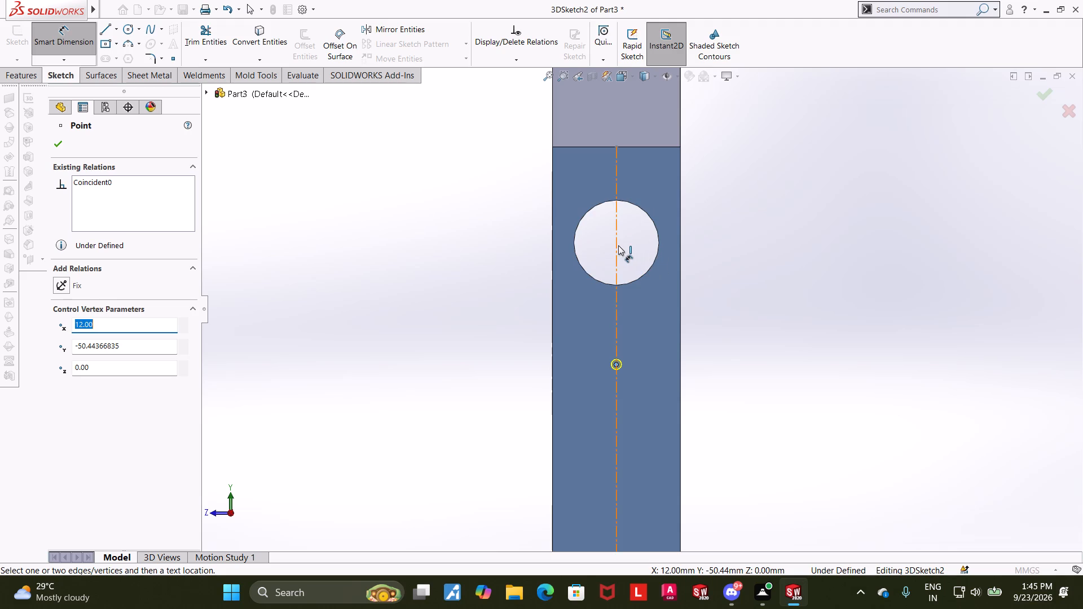
pyautogui.scroll(3, 617, 245)
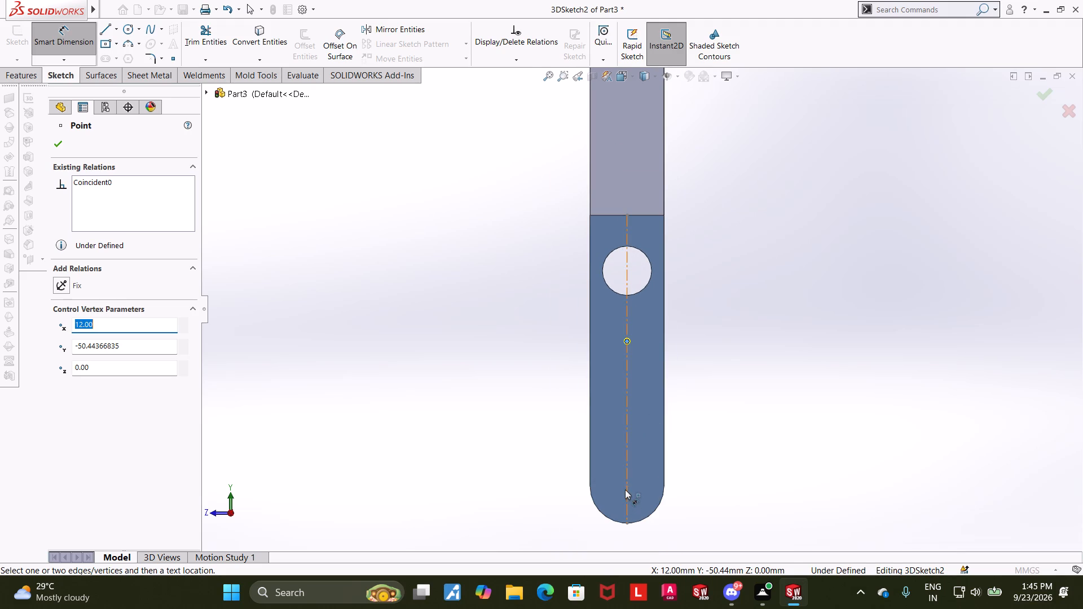
pyautogui.click(626, 485)
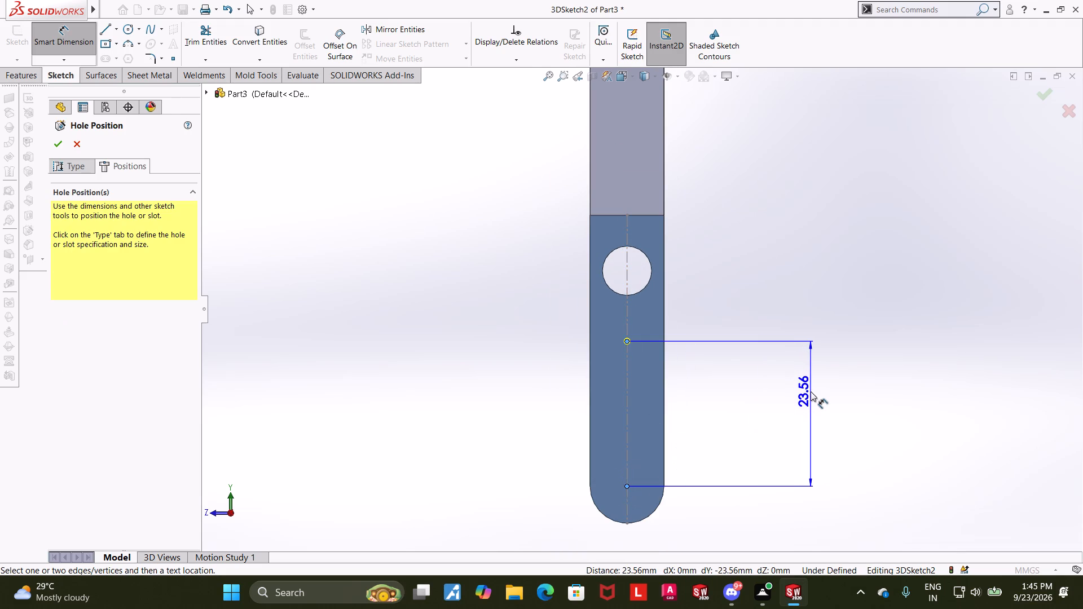
pyautogui.click(811, 391)
pyautogui.write('35')
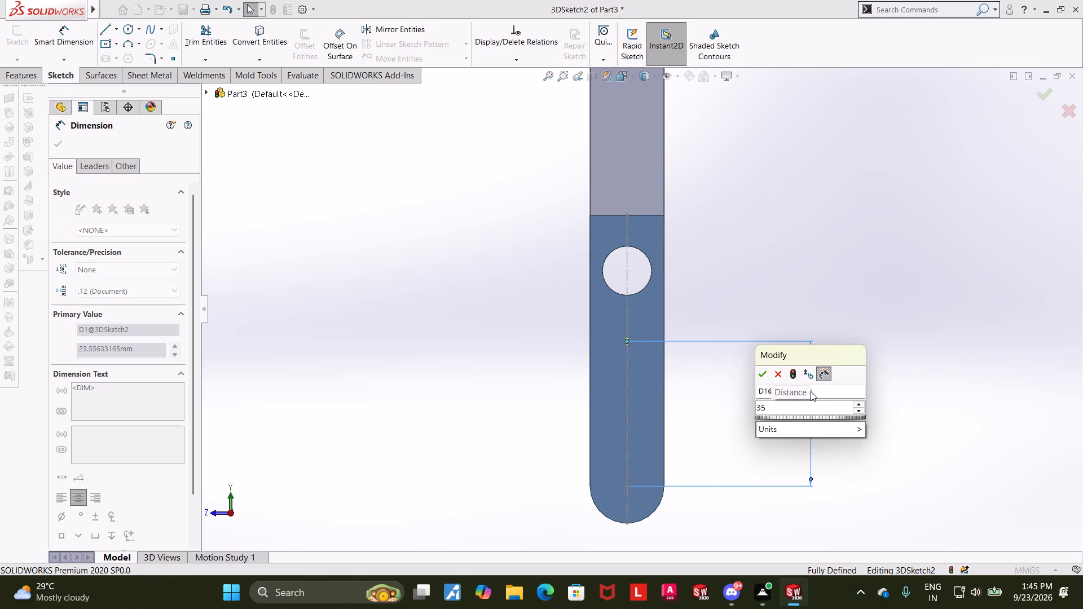
pyautogui.write('-18')
pyautogui.press('Return')
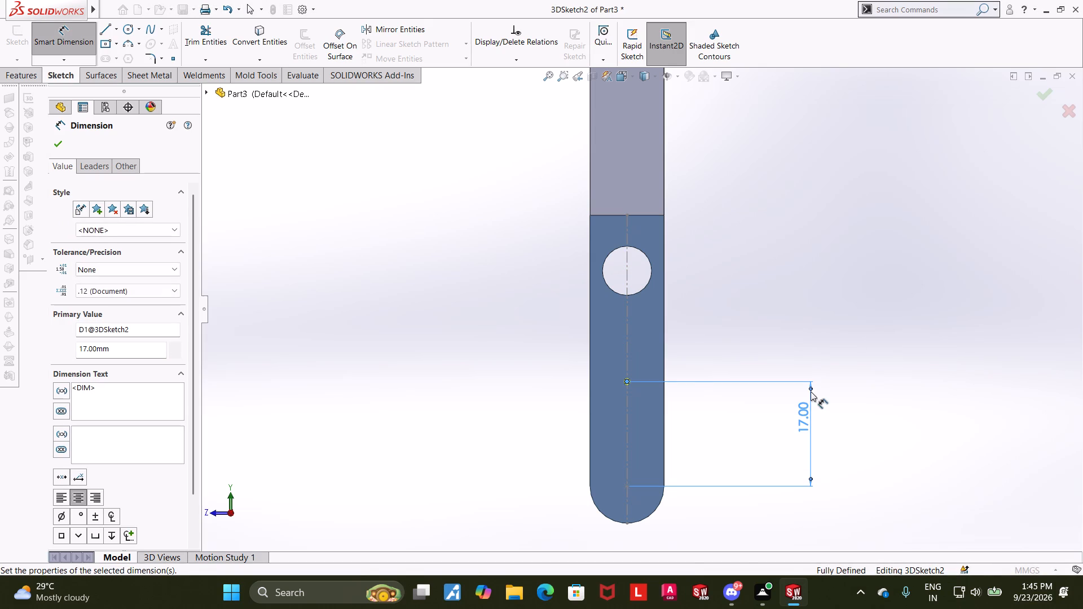
pyautogui.click(1041, 95)
pyautogui.click(836, 244)
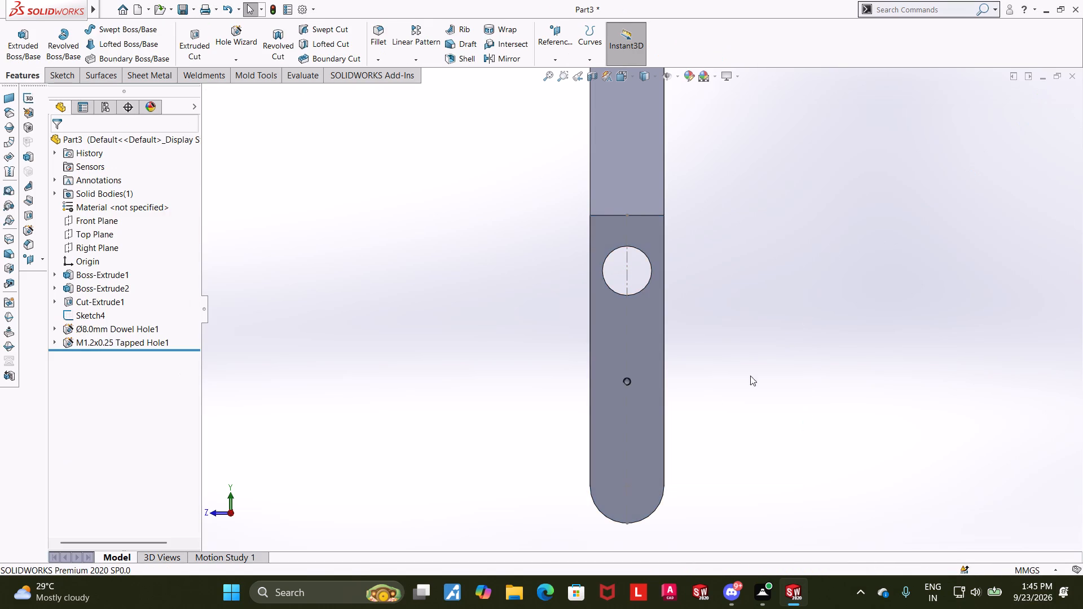
# Examine the dowel hole and the small tapped hole in the bar from an angled view.
pyautogui.scroll(-3, 678, 386)
pyautogui.moveTo(731, 364); pyautogui.dragTo(741, 365, button='middle')
pyautogui.scroll(1, 738, 365)
pyautogui.scroll(-3, 615, 351)
pyautogui.click(893, 339)
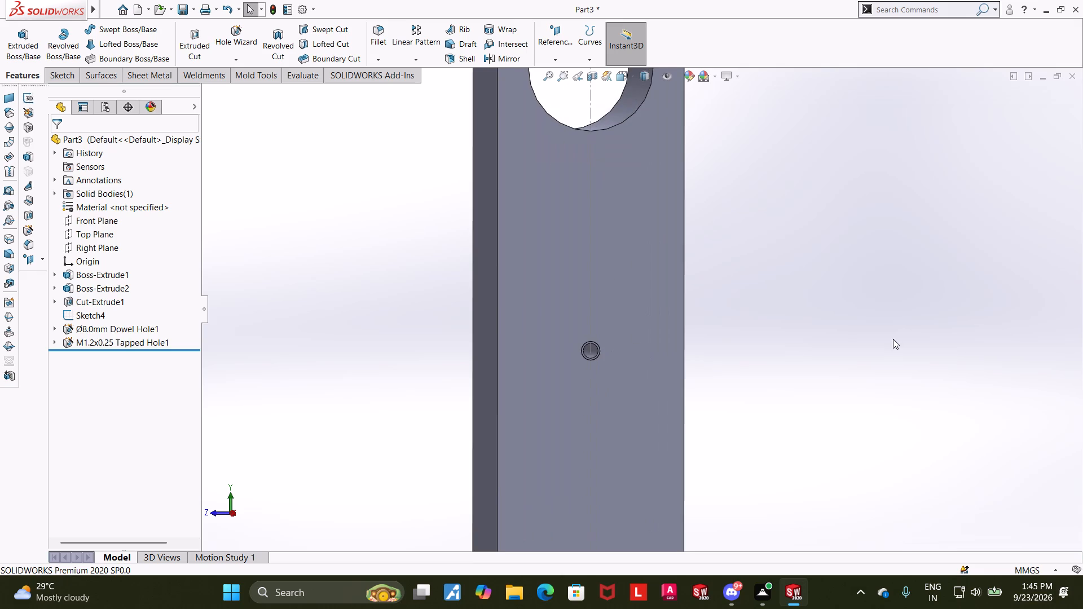
pyautogui.moveTo(855, 343); pyautogui.dragTo(879, 357, button='middle')
pyautogui.scroll(-4, 614, 369)
pyautogui.scroll(8, 605, 304)
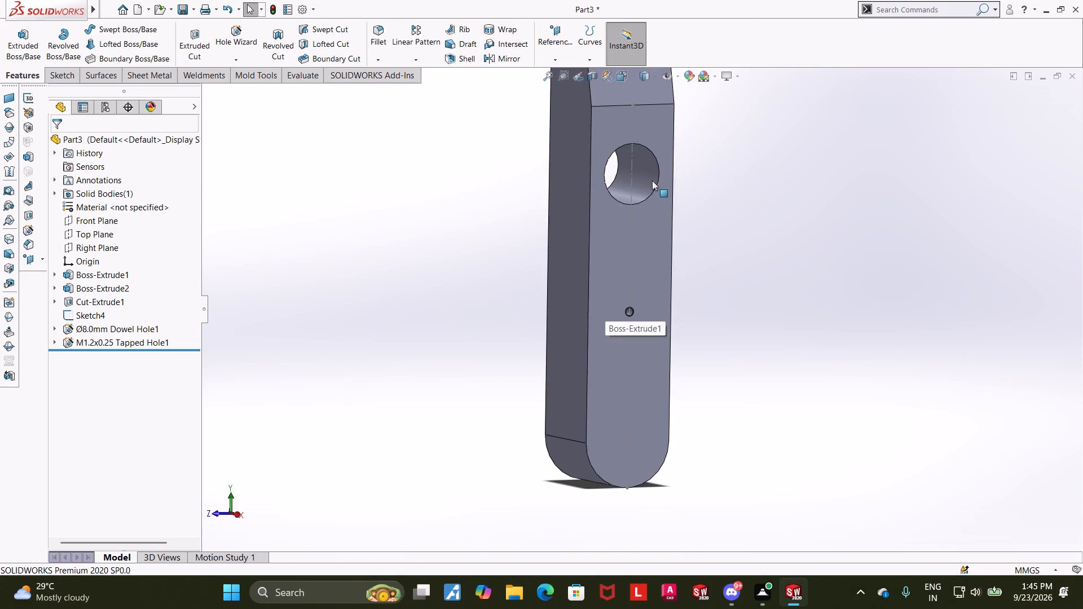
pyautogui.scroll(-4, 649, 175)
# Change the 8 mm dowel hole to a Straight Tap, ANSI Metric Bottoming Tapped Hole, size M8x1.25.
pyautogui.click(116, 331)
pyautogui.click(122, 301)
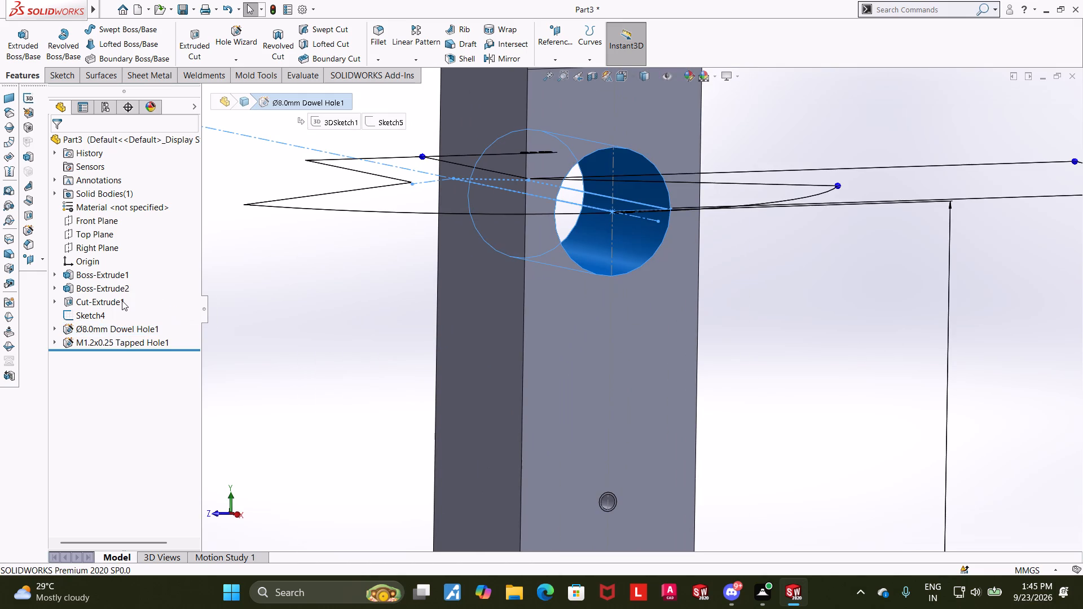
pyautogui.click(66, 303)
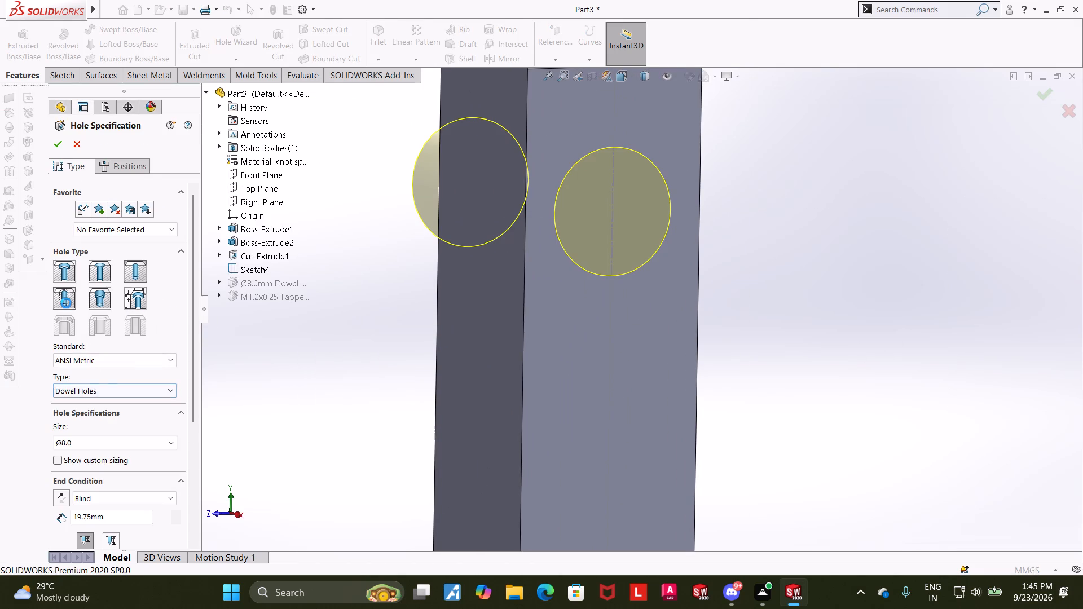
pyautogui.moveTo(192, 360); pyautogui.dragTo(190, 391)
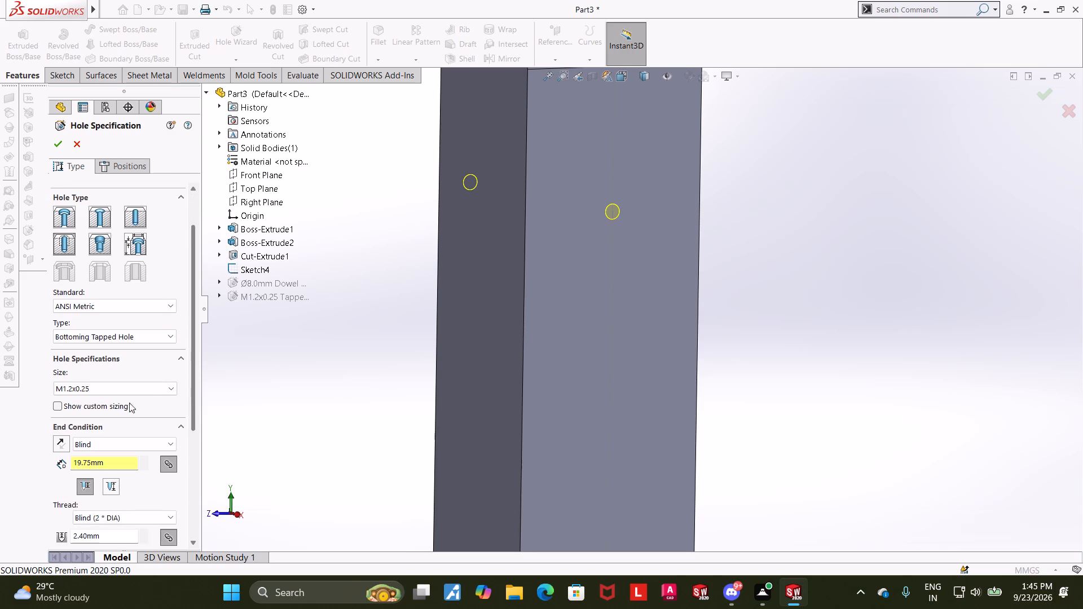
pyautogui.click(90, 387)
pyautogui.scroll(-1, 81, 475)
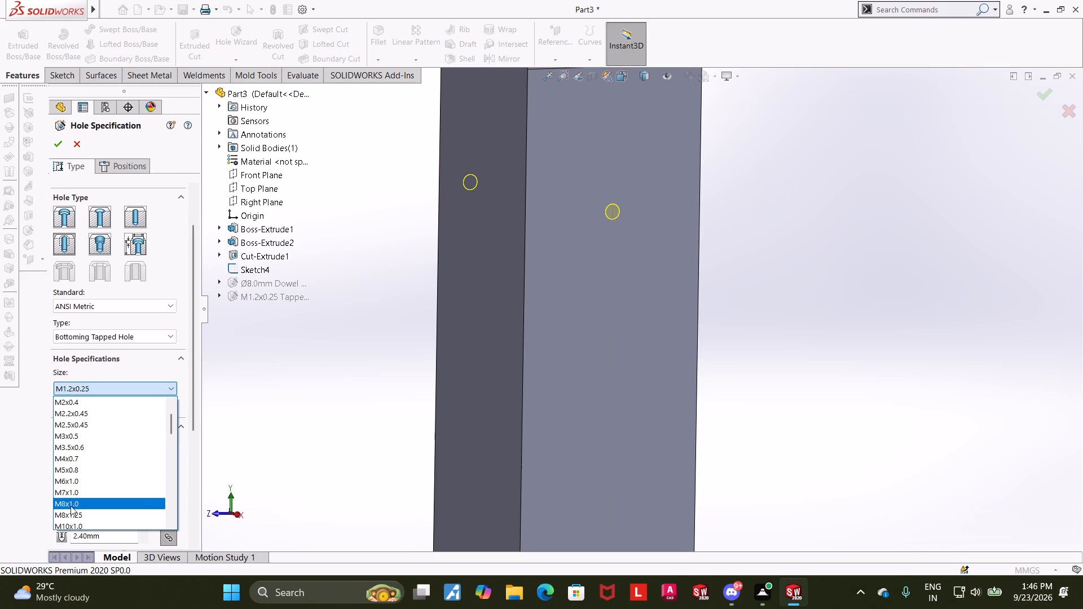
pyautogui.click(71, 507)
pyautogui.click(87, 392)
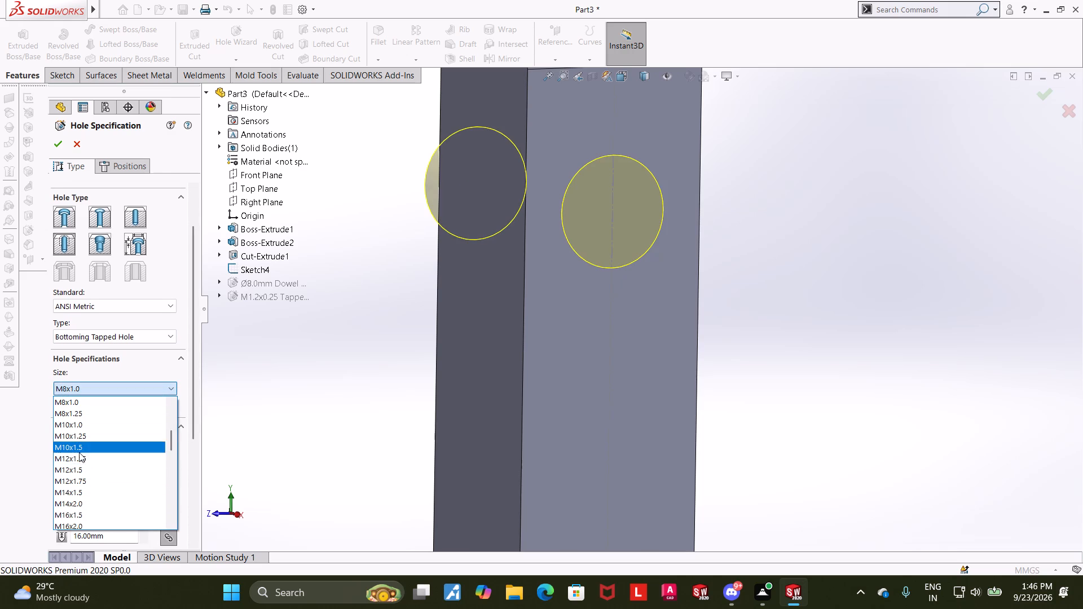
pyautogui.scroll(1, 78, 467)
pyautogui.click(80, 452)
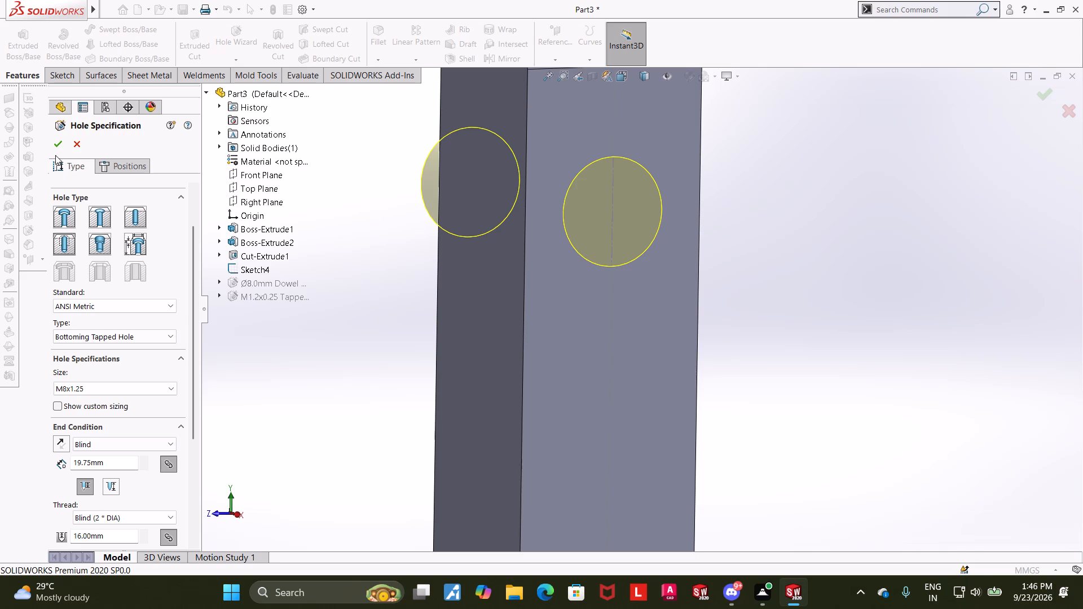
pyautogui.click(59, 143)
# Examine the M8x1.25 hole and the small tapped hole below it in the bar.
pyautogui.click(272, 316)
pyautogui.scroll(1, 274, 320)
pyautogui.click(274, 320)
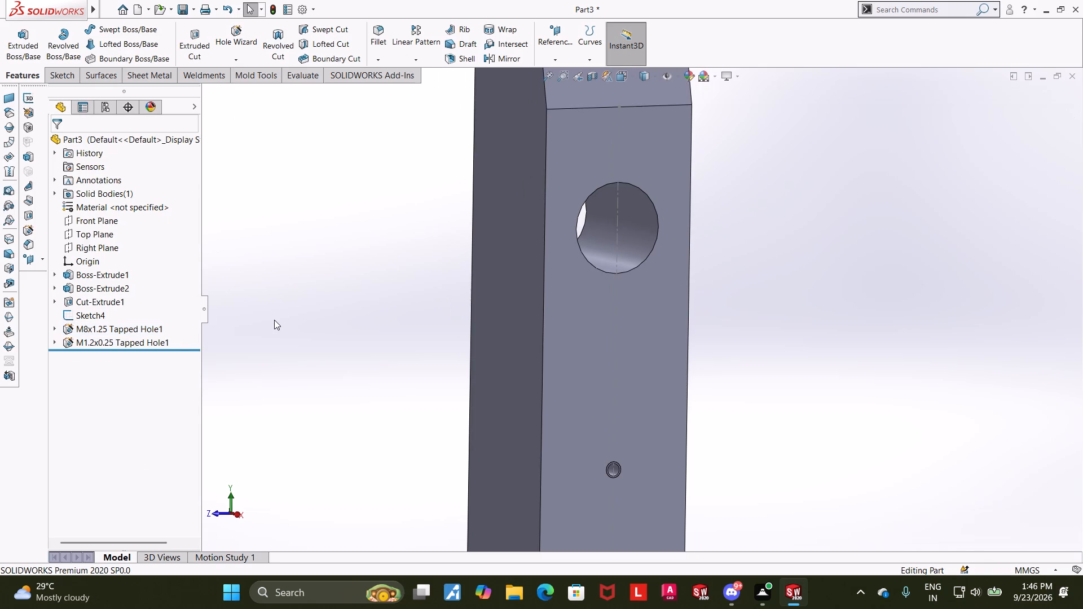
pyautogui.scroll(1, 283, 324)
pyautogui.click(814, 255)
pyautogui.scroll(-1, 774, 250)
pyautogui.scroll(2, 771, 251)
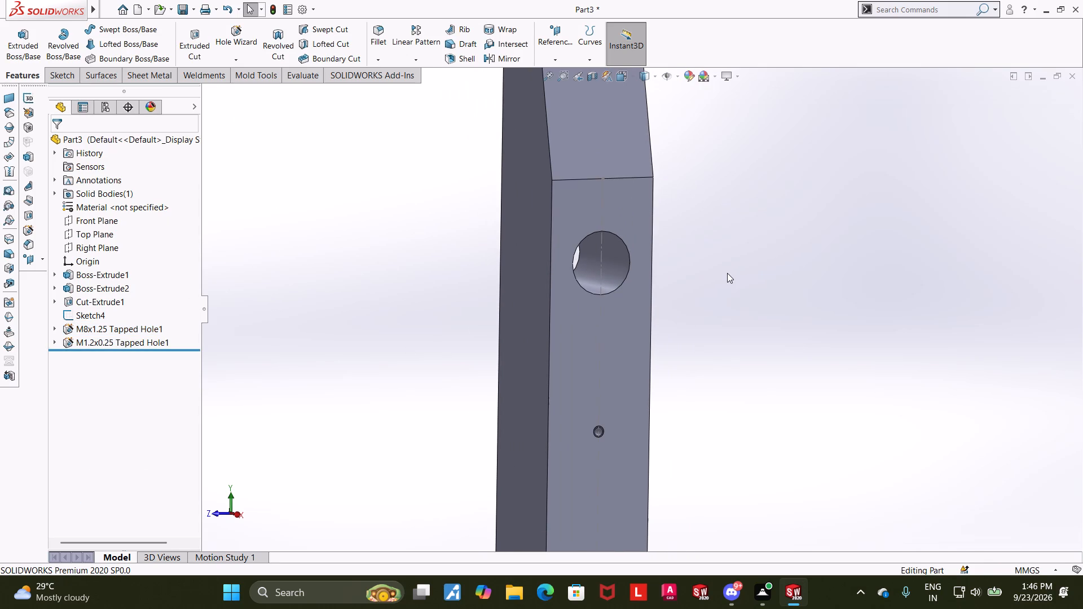
pyautogui.click(727, 273)
pyautogui.scroll(1, 725, 284)
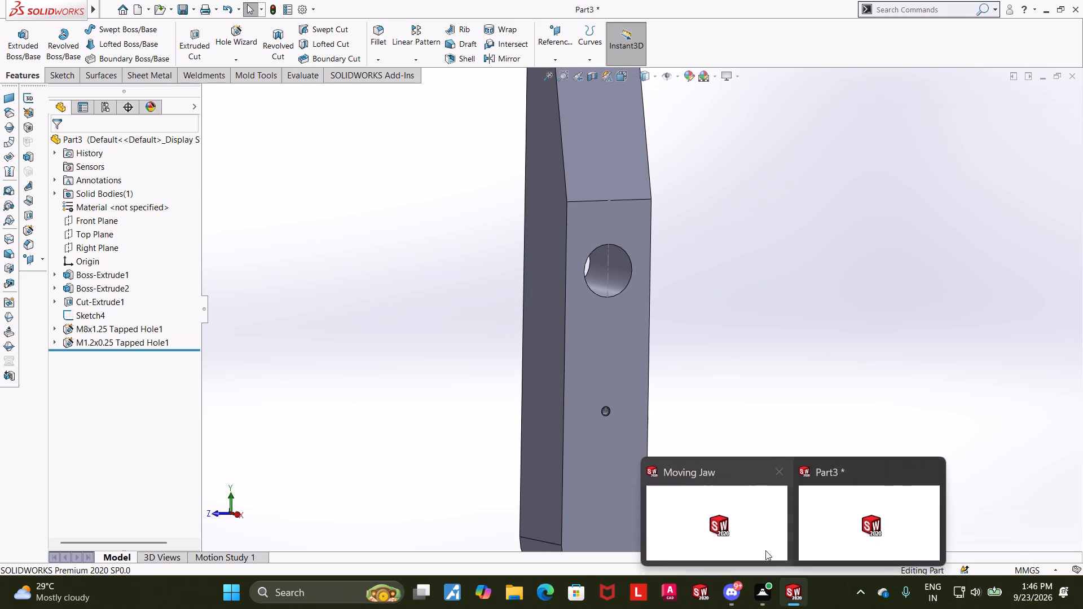
# Switch to the Moving Jaw part and delete the Thread1 and Thread2 features.
pyautogui.click(735, 534)
pyautogui.scroll(-4, 602, 395)
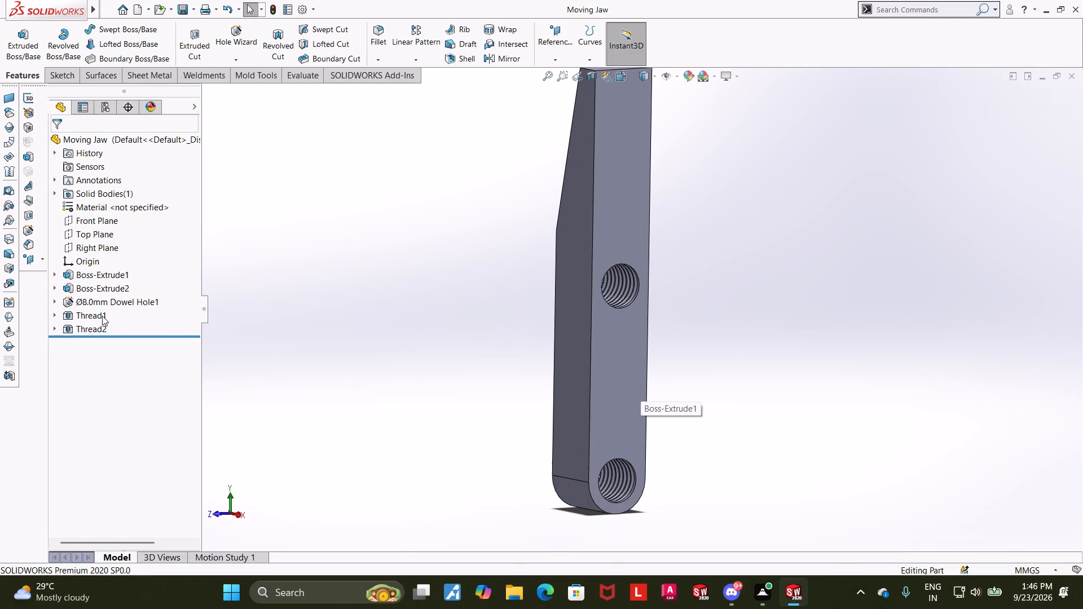
pyautogui.moveTo(115, 328); pyautogui.dragTo(91, 317)
pyautogui.rightClick(93, 318)
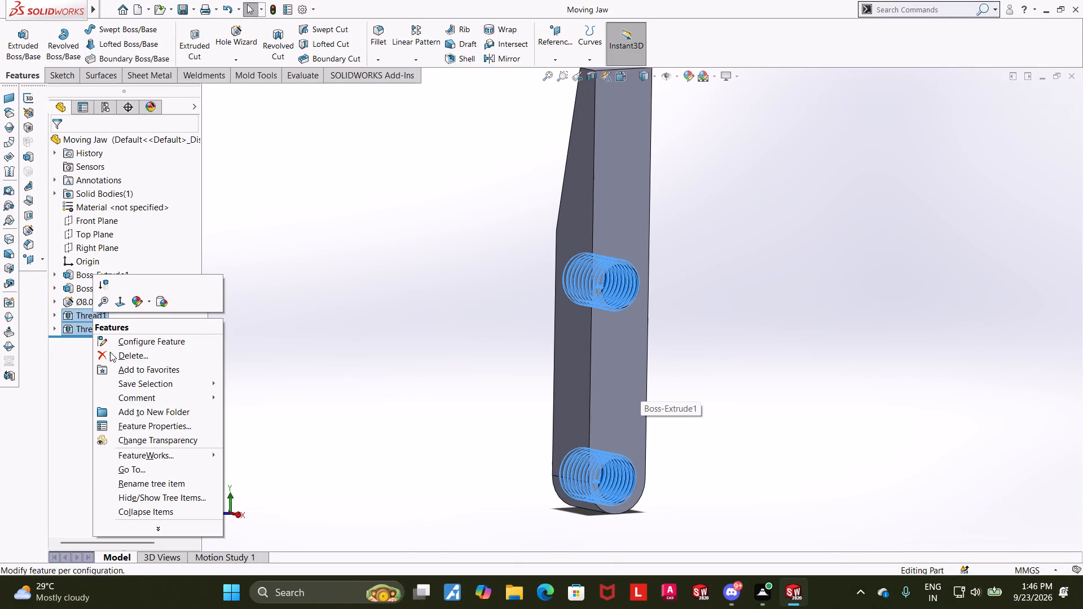
pyautogui.click(124, 359)
pyautogui.click(639, 224)
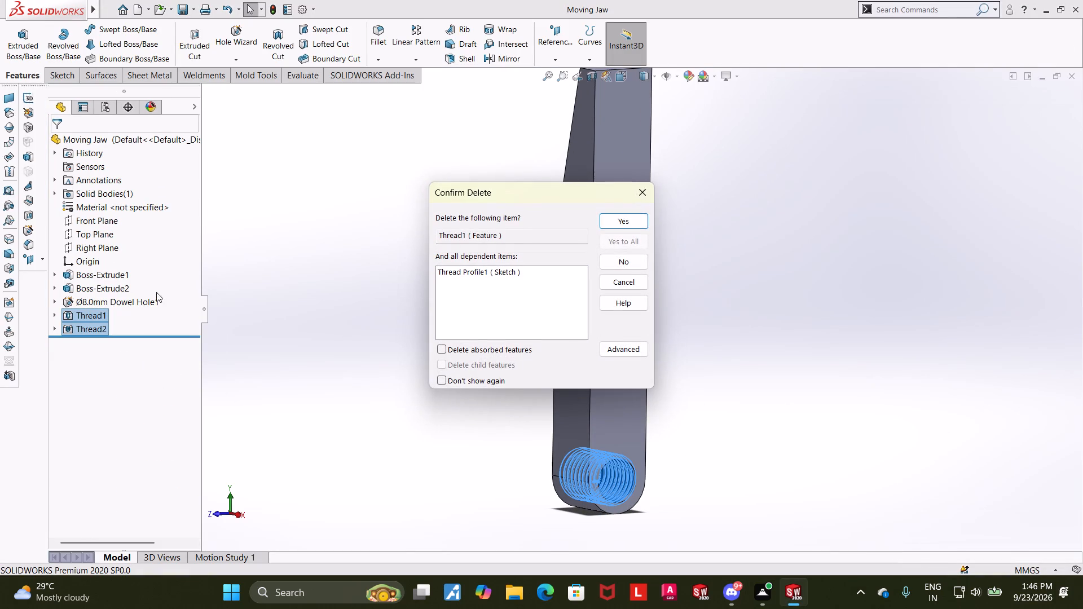
pyautogui.click(617, 220)
# Change the Moving Jaw's two 8 mm dowel holes to Straight Tap, Bottoming Tapped Hole, M8x1.25, with end condition Up To Next.
pyautogui.click(135, 298)
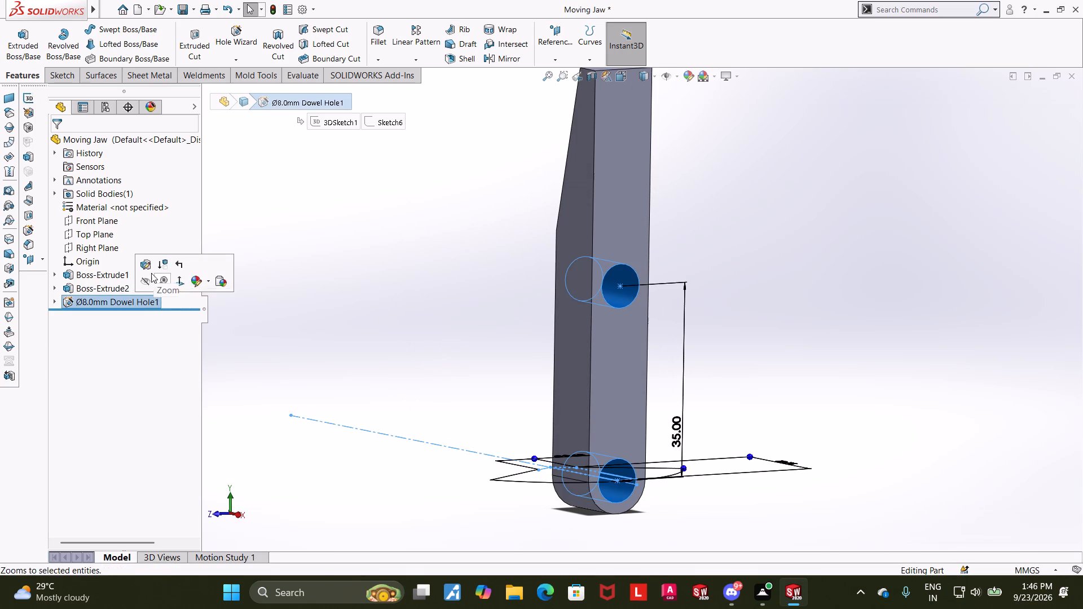
pyautogui.click(149, 272)
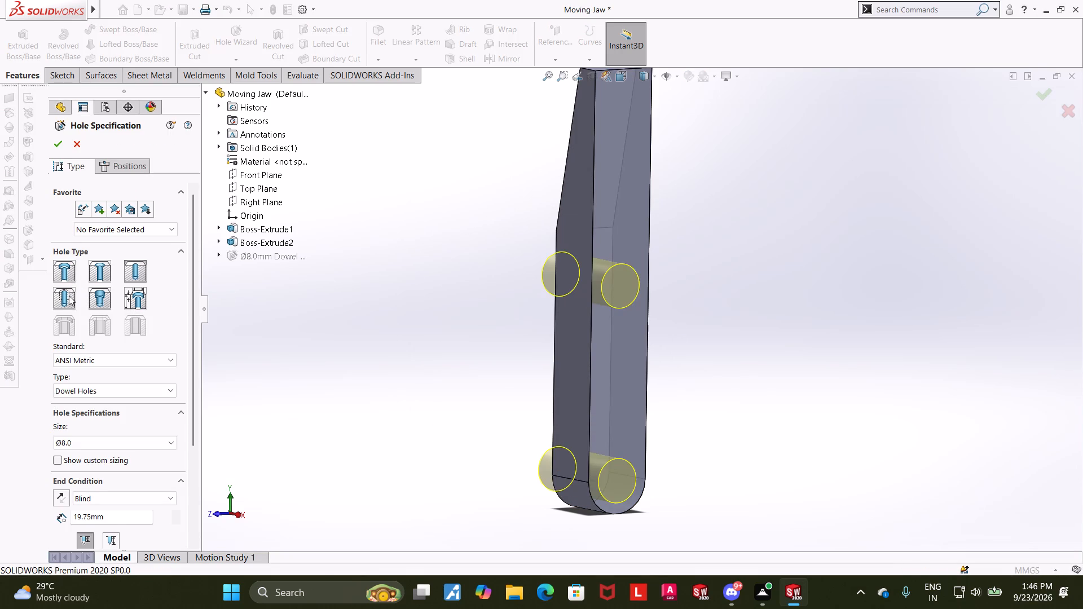
pyautogui.click(69, 295)
pyautogui.moveTo(192, 317); pyautogui.dragTo(192, 374)
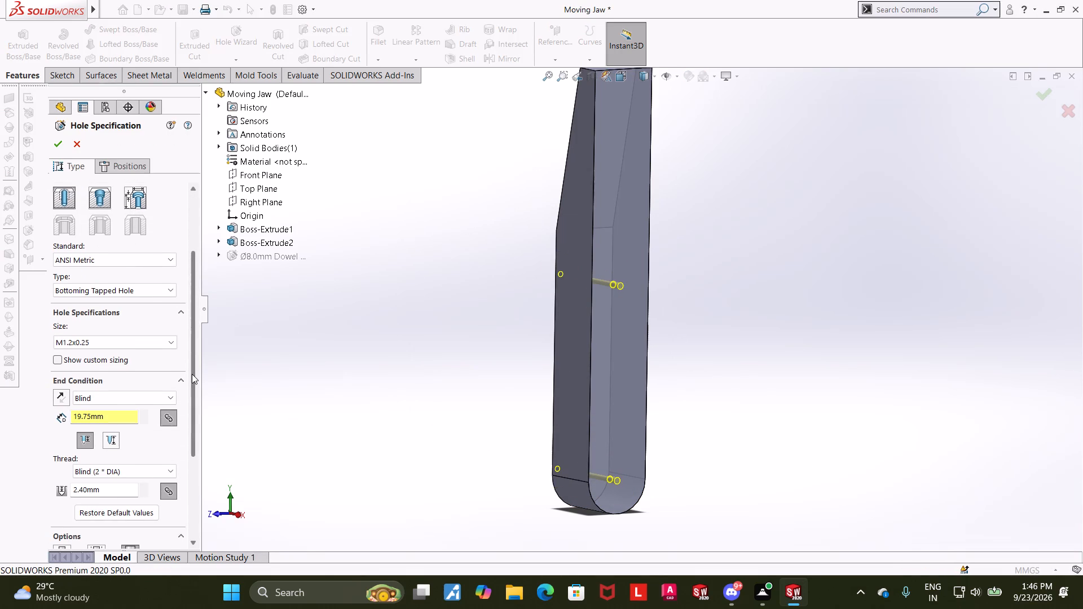
pyautogui.moveTo(192, 374); pyautogui.dragTo(192, 374)
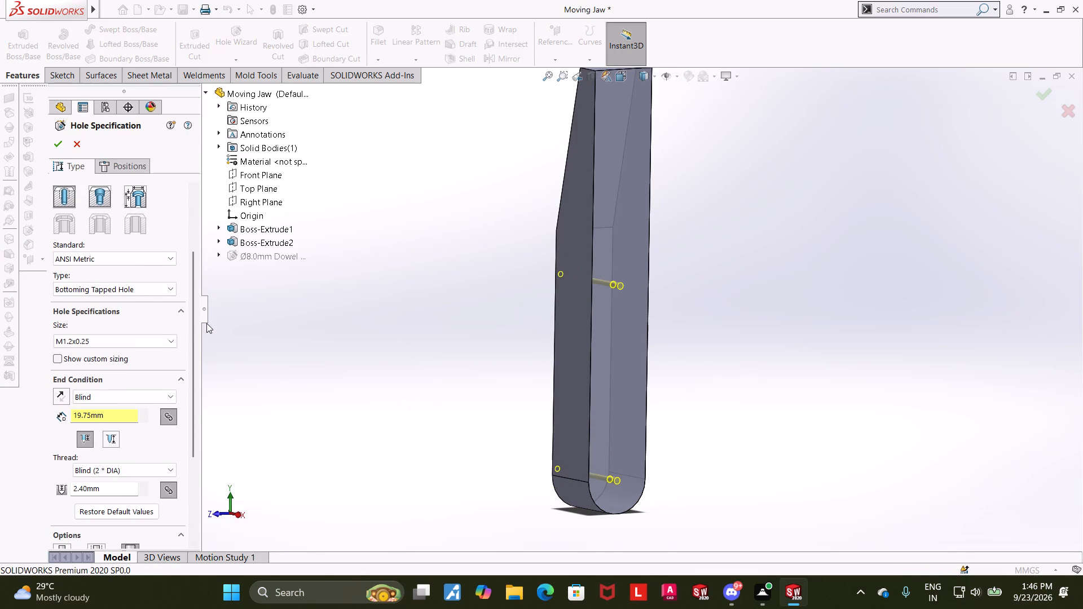
pyautogui.click(126, 337)
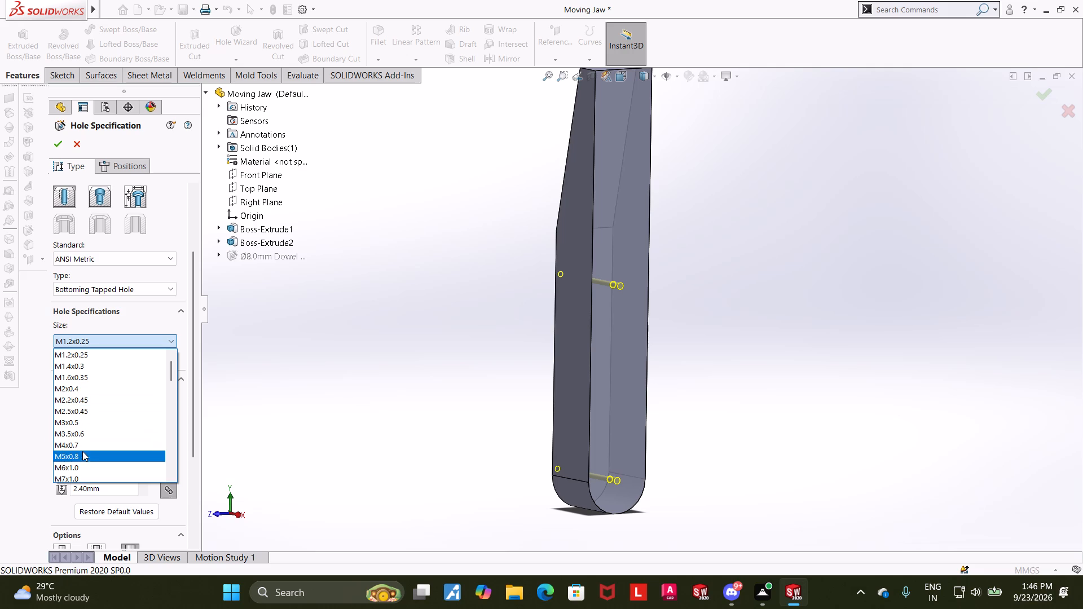
pyautogui.scroll(-1, 82, 443)
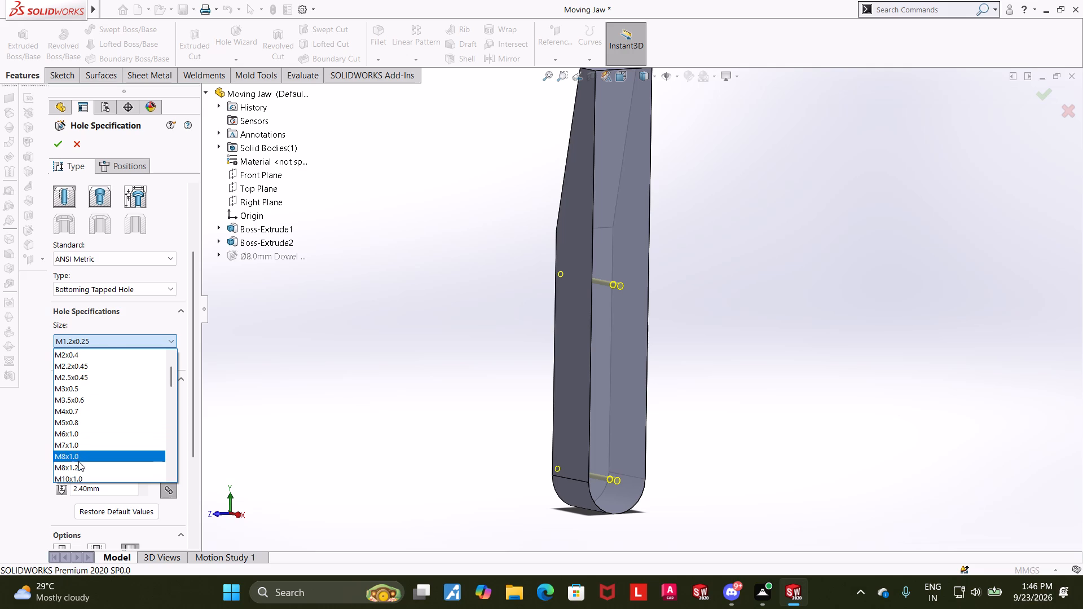
pyautogui.click(78, 467)
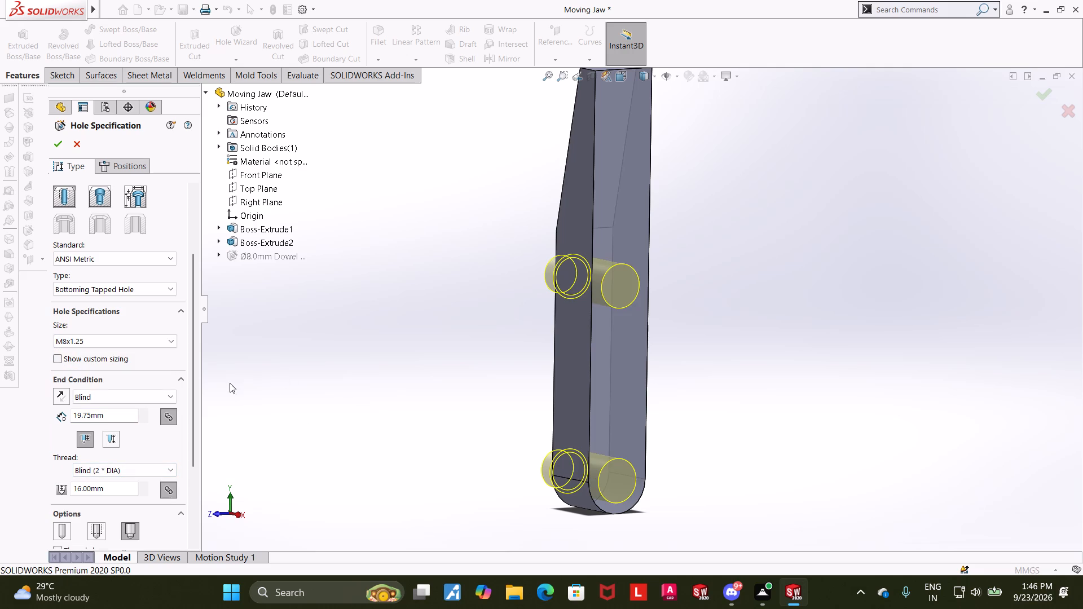
pyautogui.moveTo(197, 387); pyautogui.dragTo(192, 442)
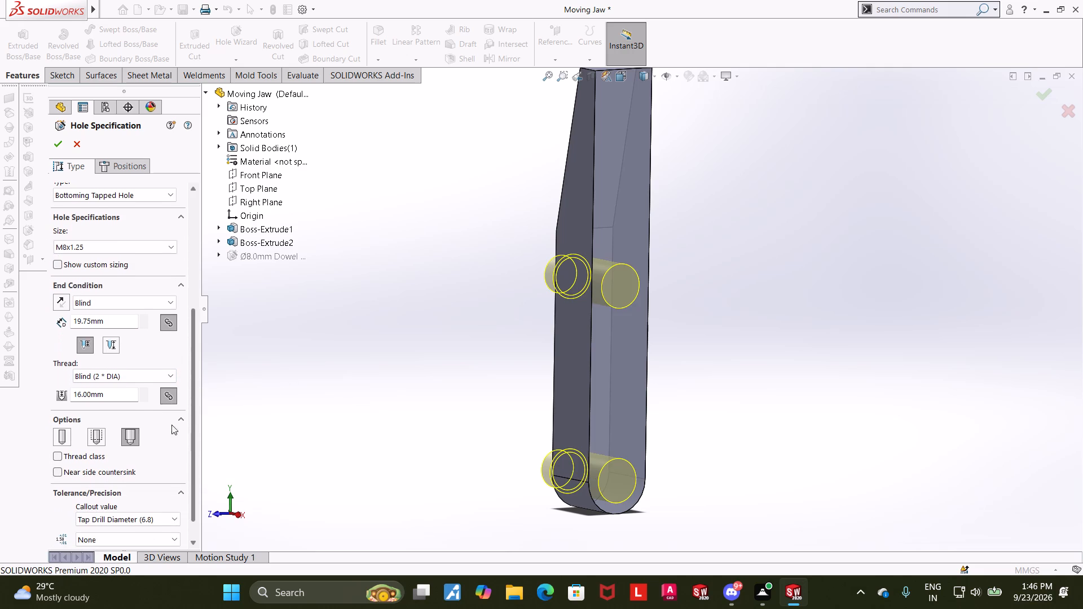
pyautogui.click(99, 306)
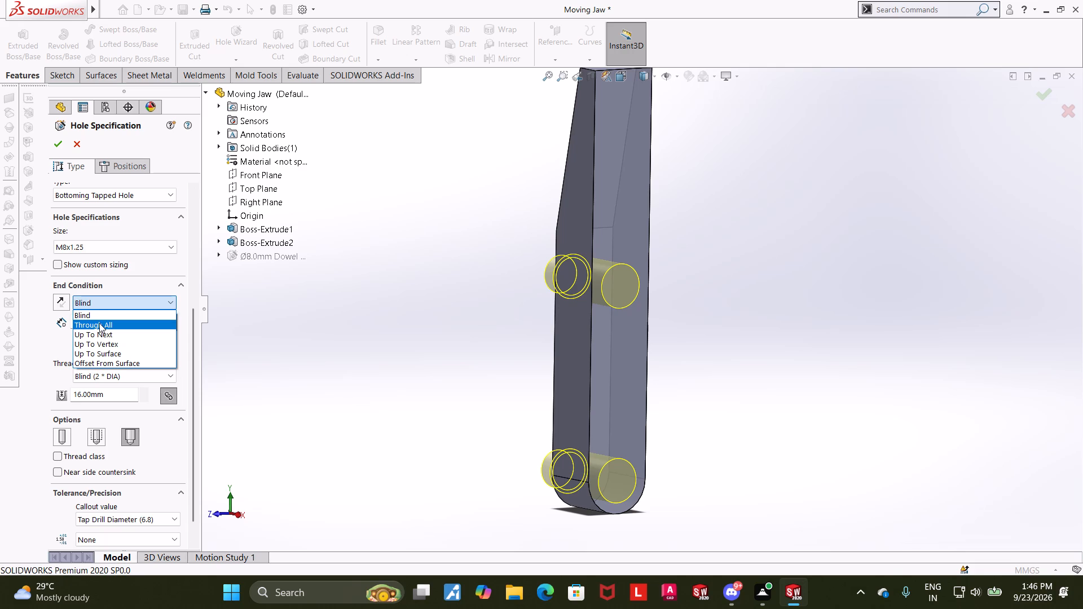
pyautogui.click(102, 334)
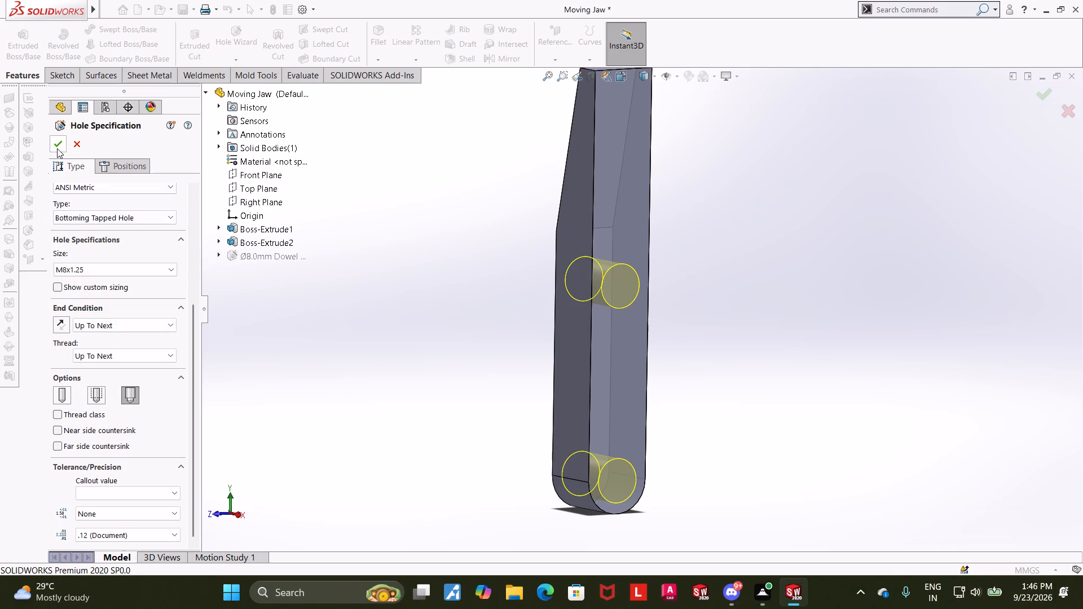
pyautogui.click(57, 148)
# Examine the two M8x1.25 holes in the Moving Jaw from several angles.
pyautogui.click(313, 286)
pyautogui.moveTo(296, 325); pyautogui.dragTo(462, 307, button='middle')
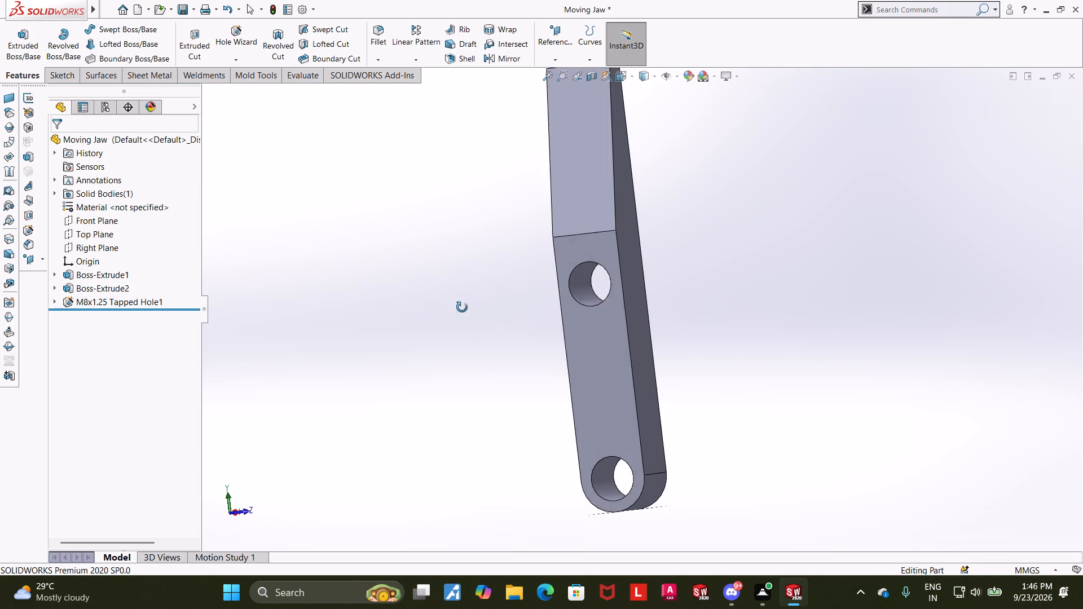
pyautogui.moveTo(462, 307); pyautogui.dragTo(356, 350, button='middle')
pyautogui.scroll(2, 379, 339)
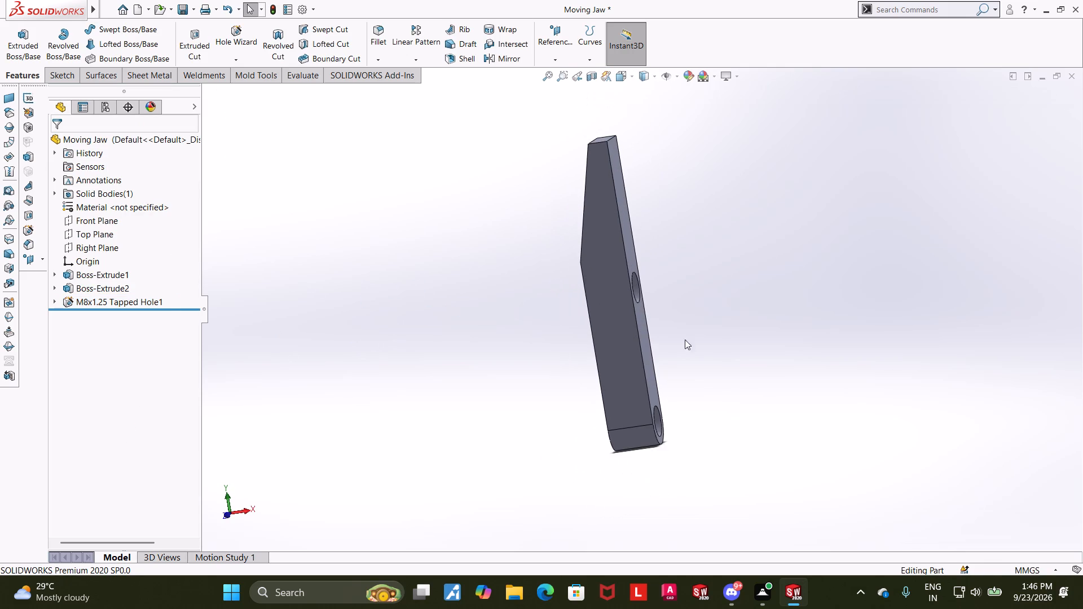
pyautogui.click(919, 365)
pyautogui.scroll(1, 776, 297)
pyautogui.moveTo(748, 303); pyautogui.dragTo(741, 347, button='middle')
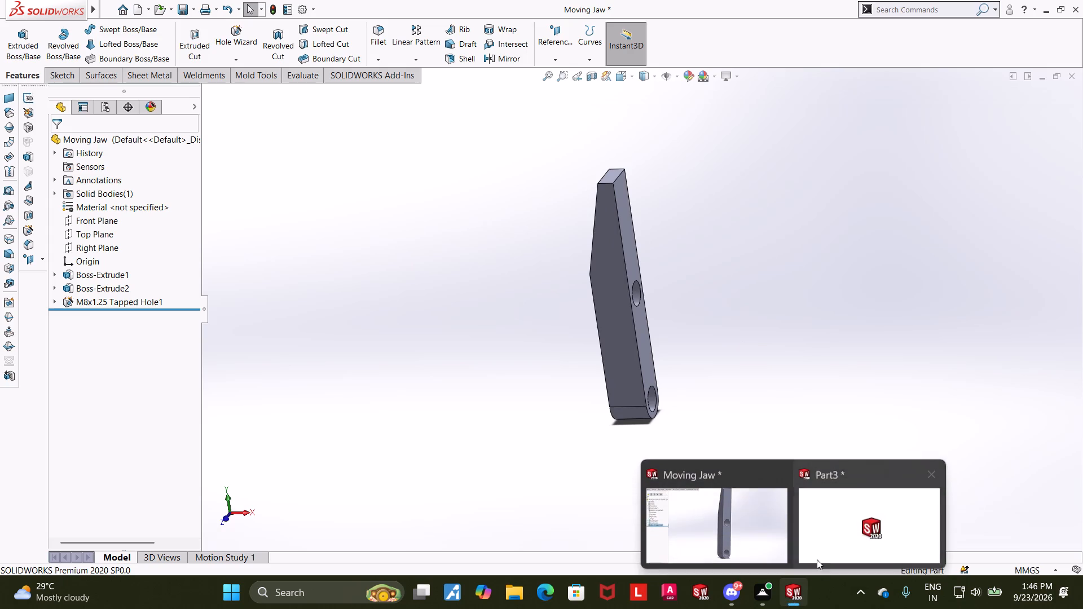
# Switch to Part3 and change its small M1.2x0.25 tapped hole to size M3x0.5 with a blind depth of 8 mm.
pyautogui.click(850, 532)
pyautogui.scroll(4, 694, 336)
pyautogui.moveTo(618, 378); pyautogui.dragTo(635, 377, button='middle')
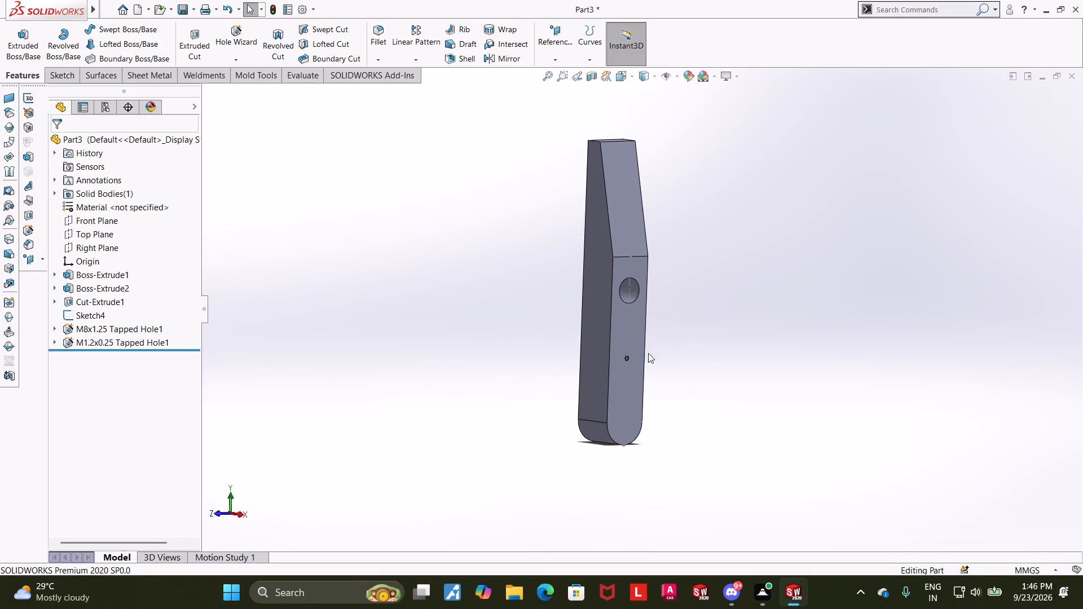
pyautogui.scroll(-5, 631, 361)
pyautogui.moveTo(690, 361); pyautogui.dragTo(661, 364, button='middle')
pyautogui.scroll(1, 657, 342)
pyautogui.scroll(-6, 623, 302)
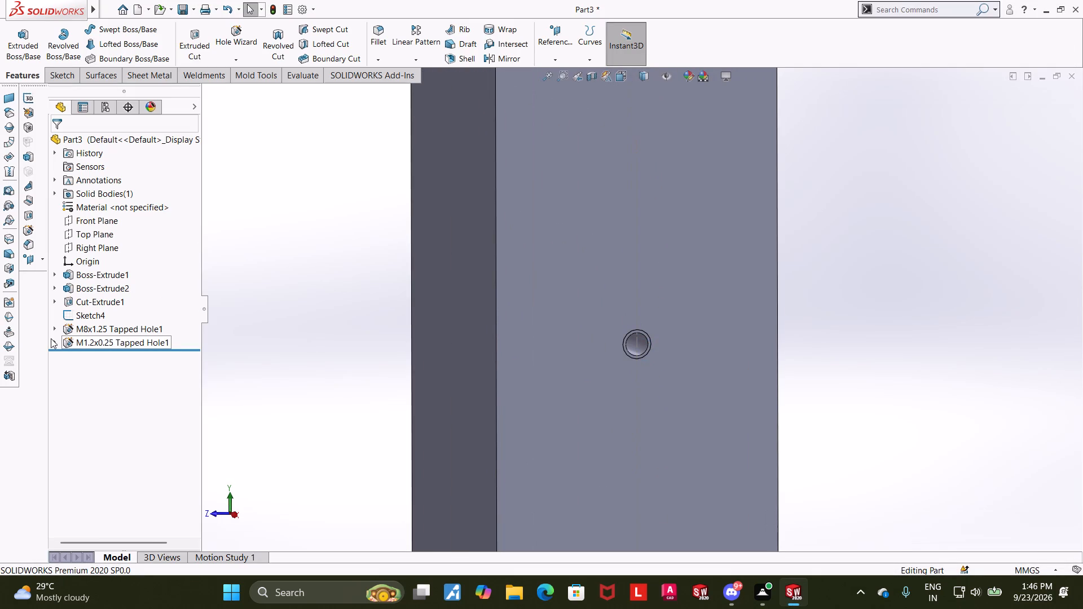
pyautogui.click(103, 347)
pyautogui.click(107, 339)
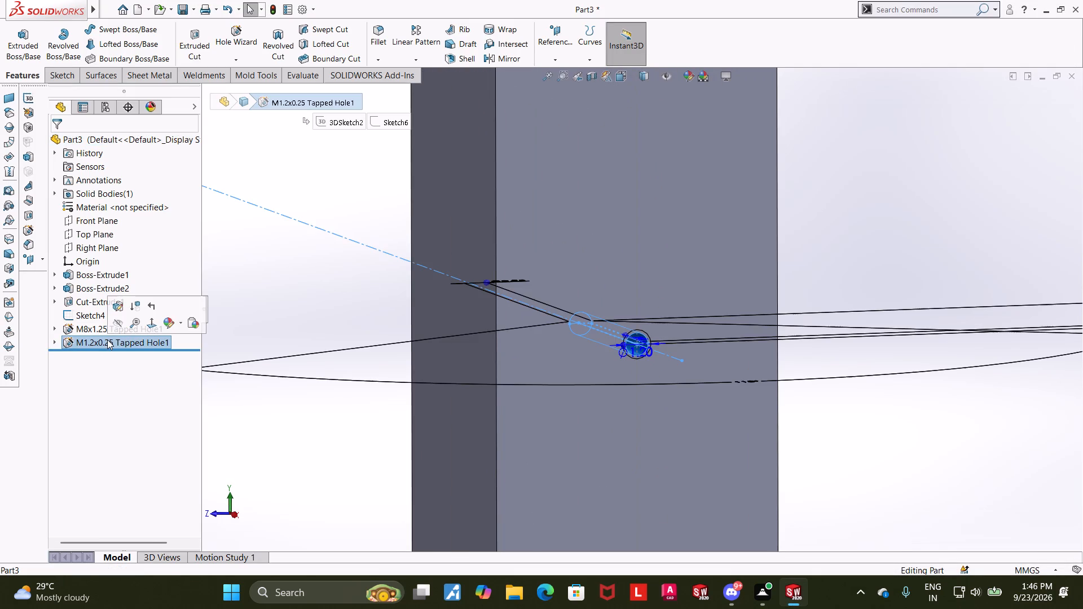
pyautogui.click(122, 306)
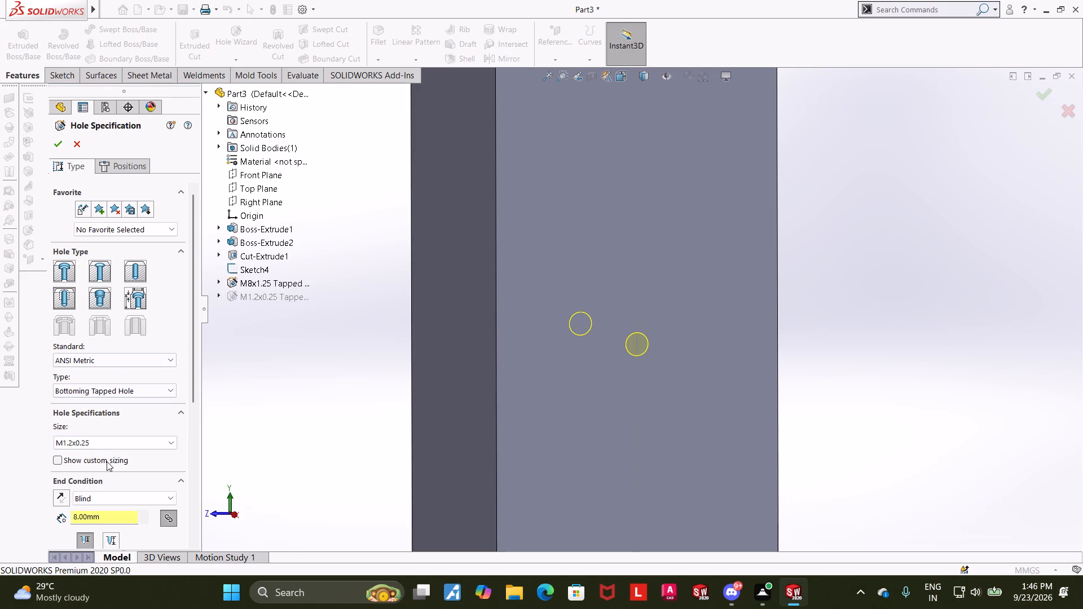
pyautogui.click(98, 445)
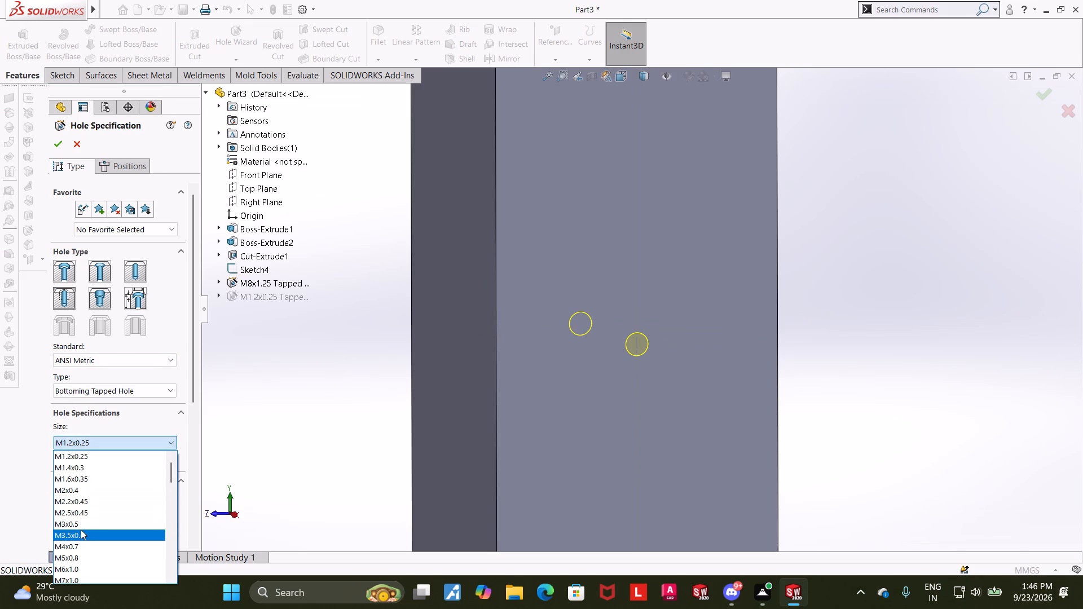
pyautogui.click(79, 524)
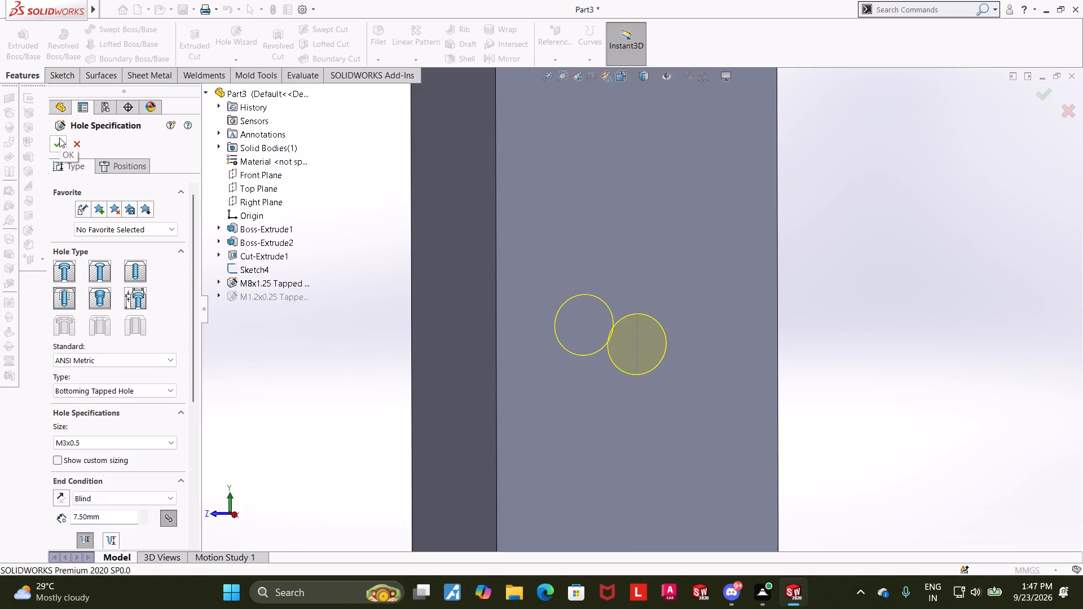
pyautogui.moveTo(192, 350); pyautogui.dragTo(190, 392)
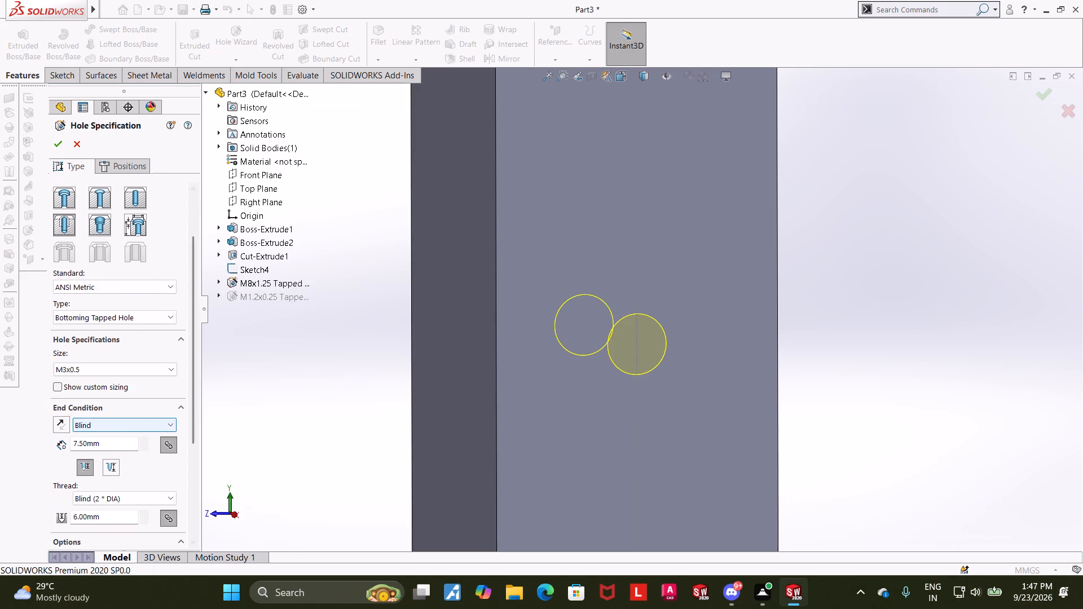
pyautogui.moveTo(104, 442); pyautogui.dragTo(52, 451)
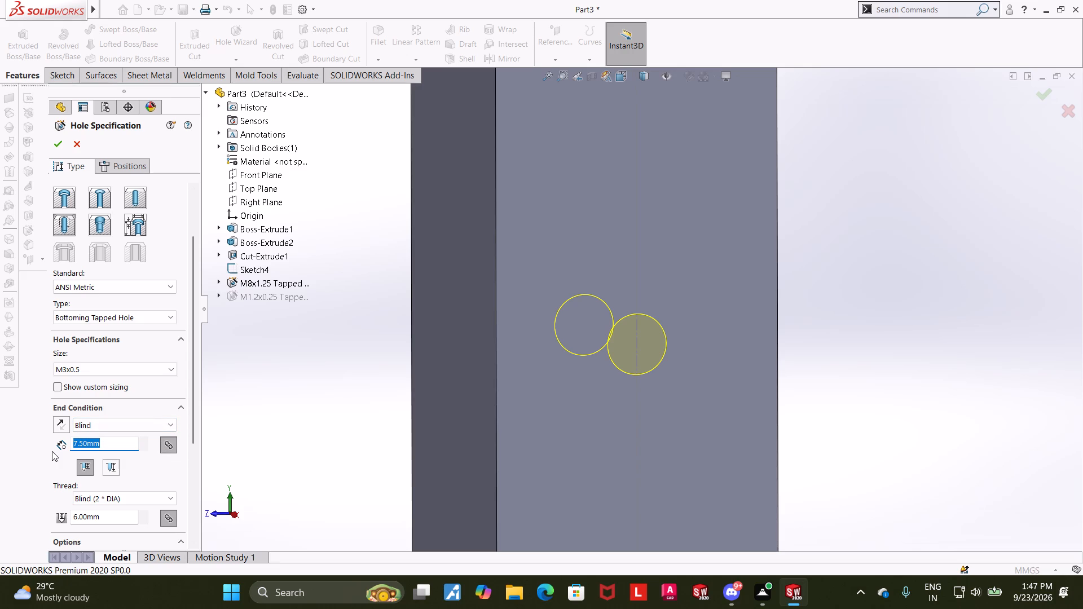
pyautogui.press('8')
pyautogui.press('Return')
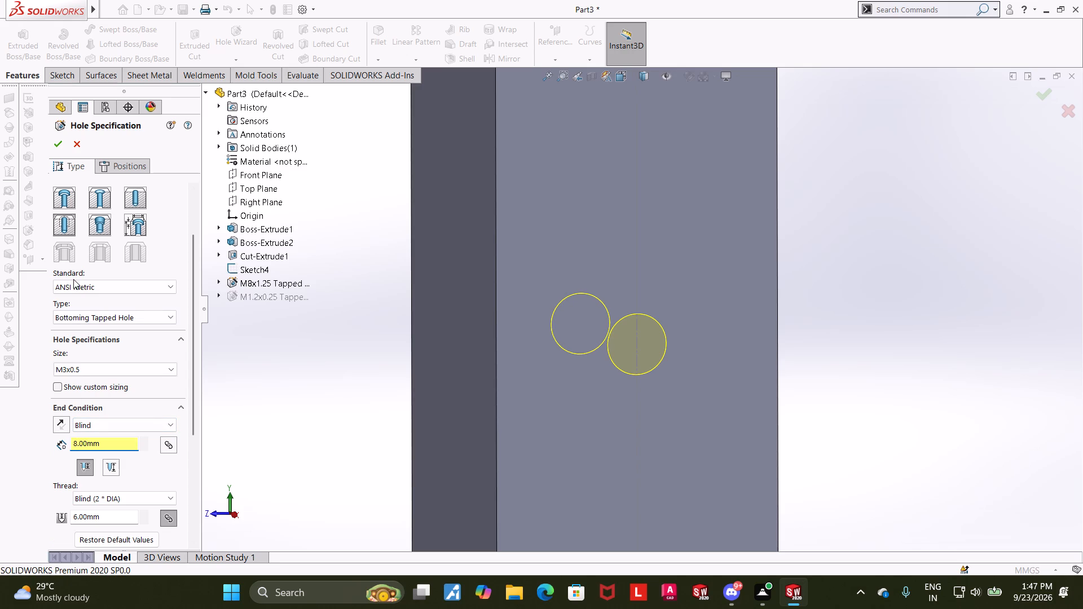
pyautogui.click(56, 143)
pyautogui.click(288, 289)
# Save the bar part under the name "stationary jaw" in the Downloads folder.
pyautogui.scroll(2, 280, 292)
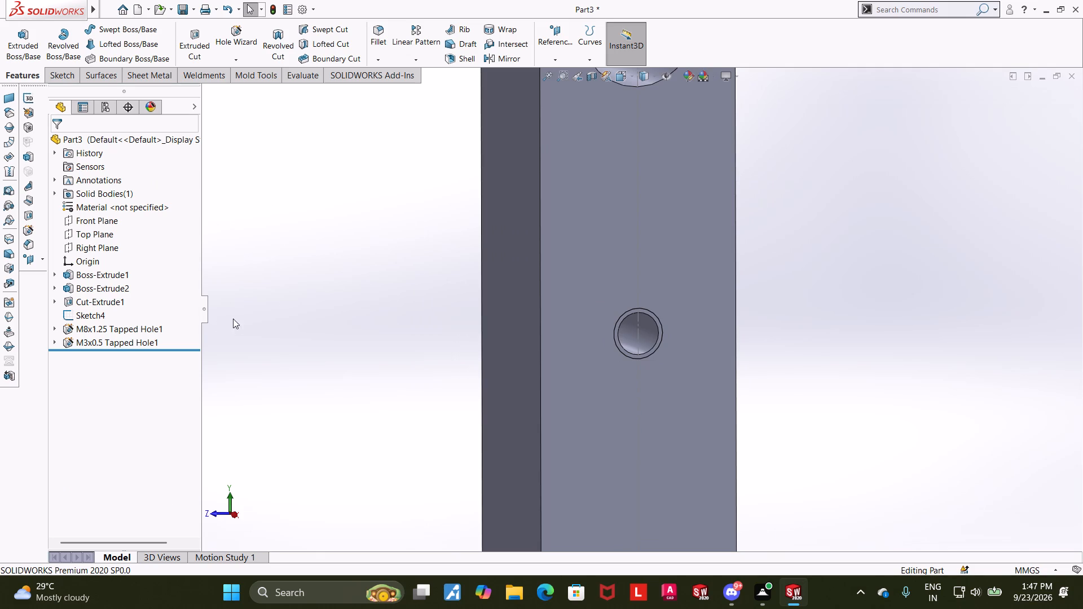
pyautogui.click(825, 343)
pyautogui.scroll(5, 842, 323)
pyautogui.scroll(-1, 835, 324)
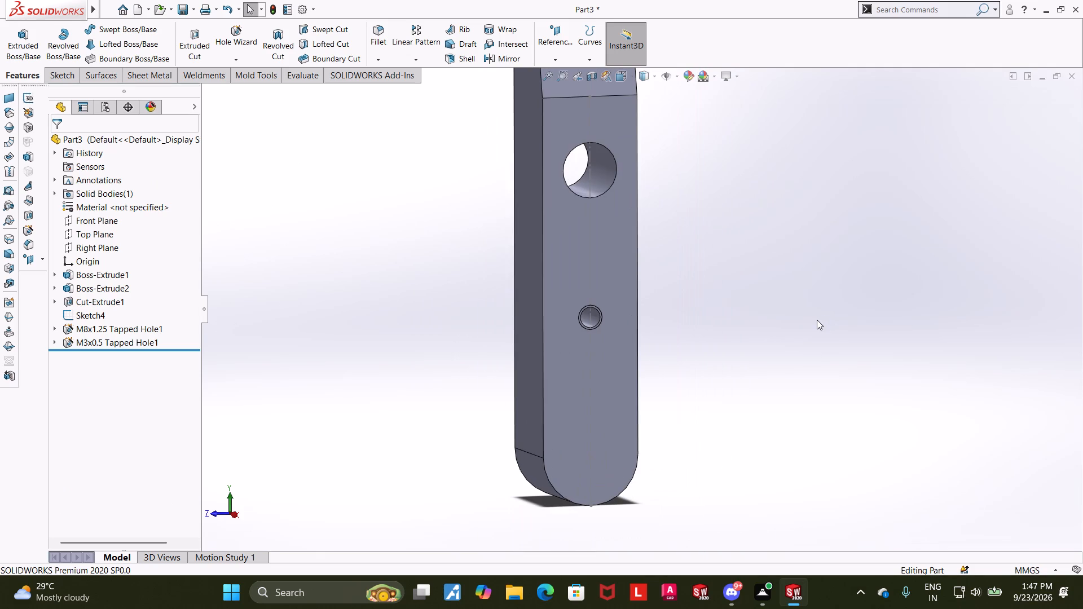
pyautogui.scroll(1, 818, 321)
pyautogui.moveTo(819, 323); pyautogui.dragTo(846, 322, button='middle')
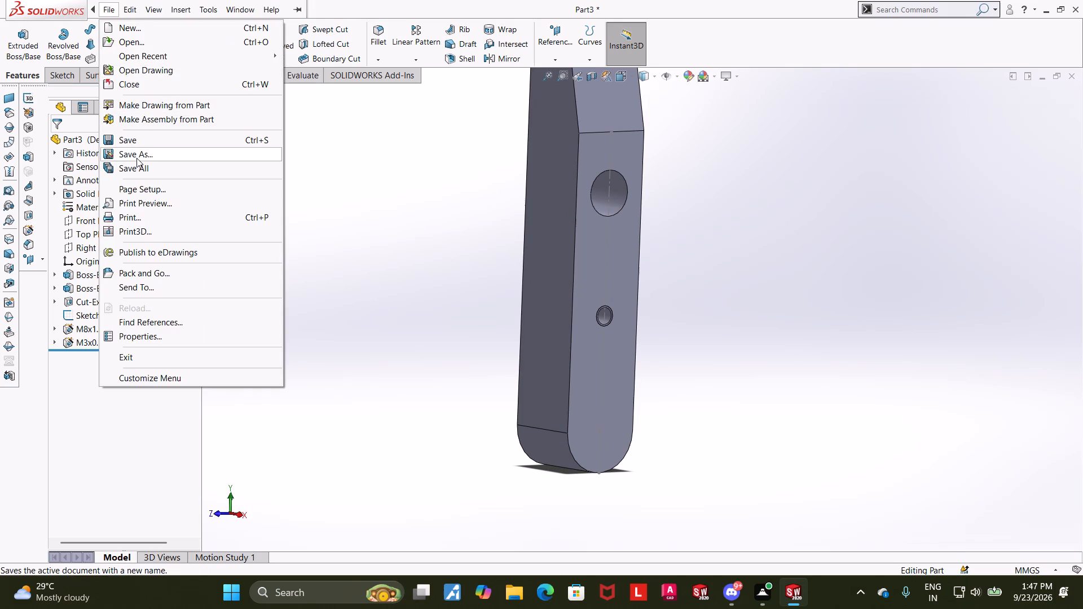
pyautogui.click(137, 158)
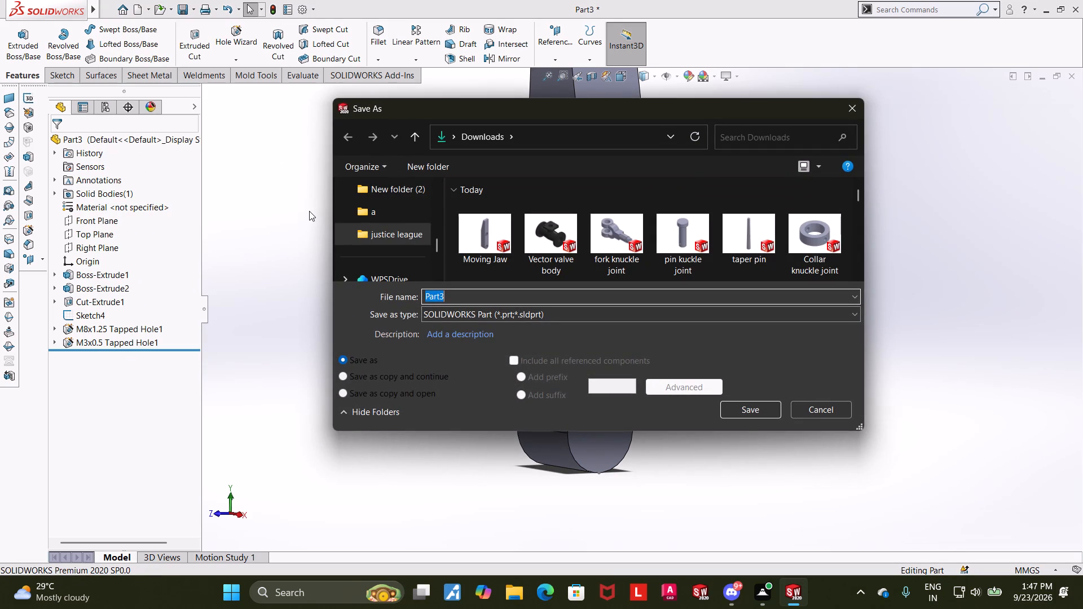
pyautogui.write('station')
pyautogui.write('ary jaw')
pyautogui.press('space')
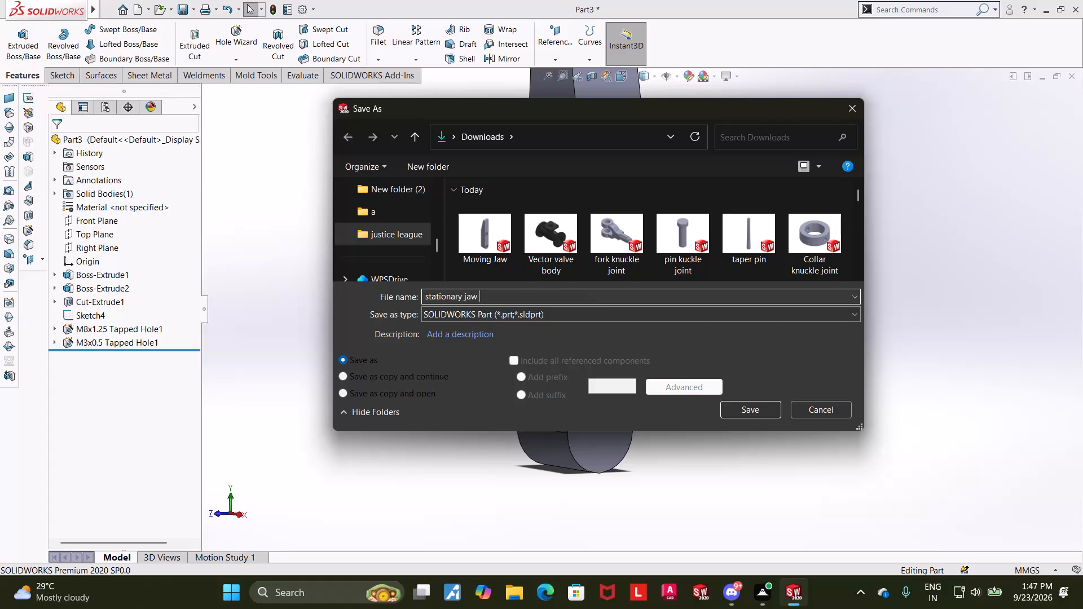
pyautogui.click(736, 414)
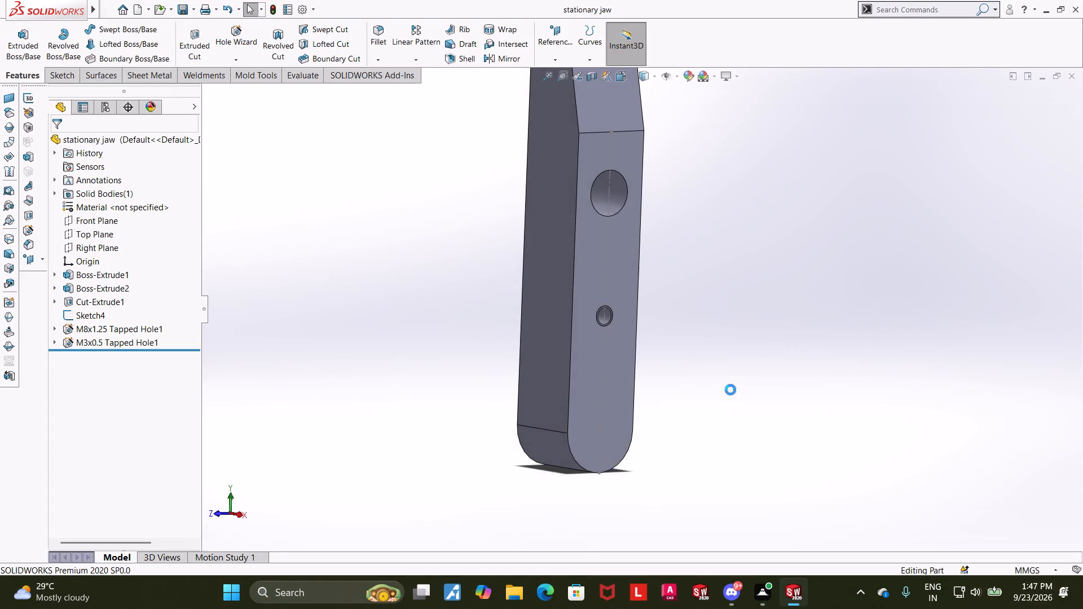
# Create a new part document.
pyautogui.scroll(5, 723, 372)
pyautogui.scroll(-2, 685, 253)
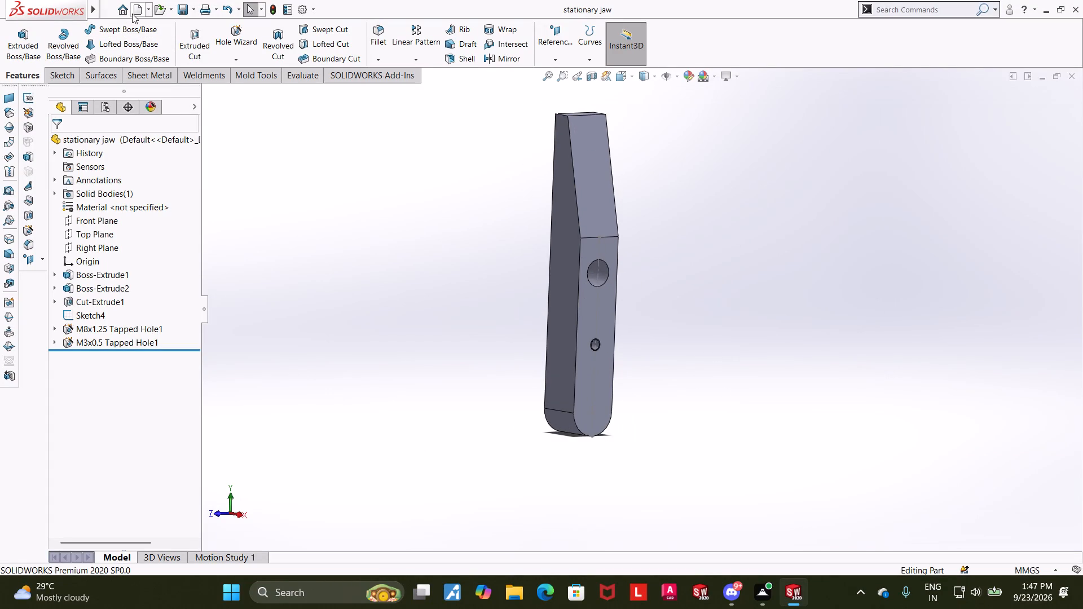
pyautogui.click(132, 14)
pyautogui.doubleClick(275, 286)
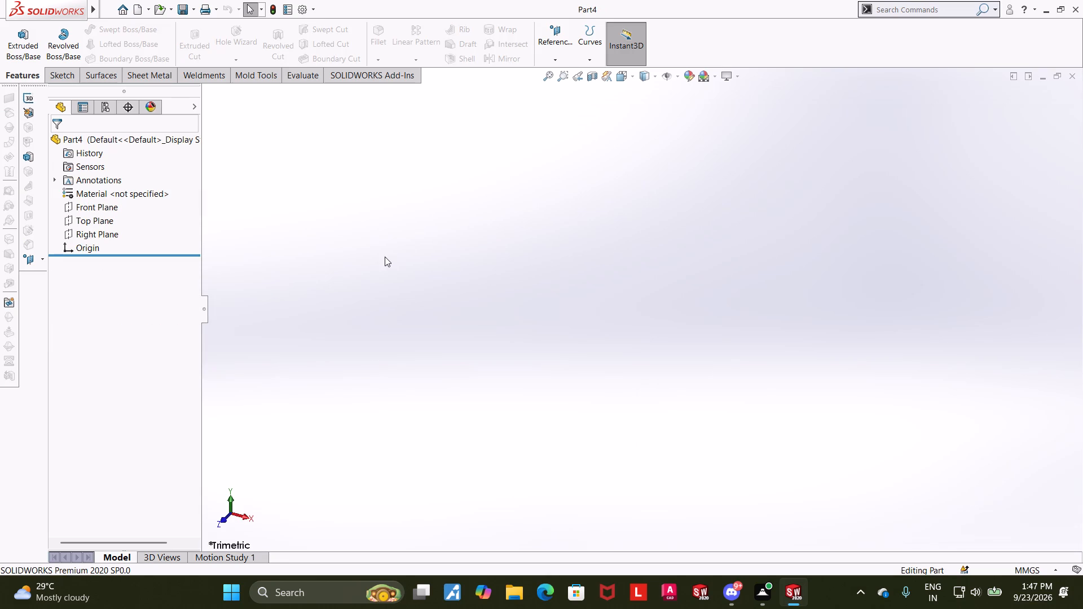
# On the Front Plane, sketch a head outline from the origin, about 99 mm high, with a 141 mm top edge, 18 mm notch and 23 mm ledge.
pyautogui.click(95, 204)
pyautogui.click(102, 193)
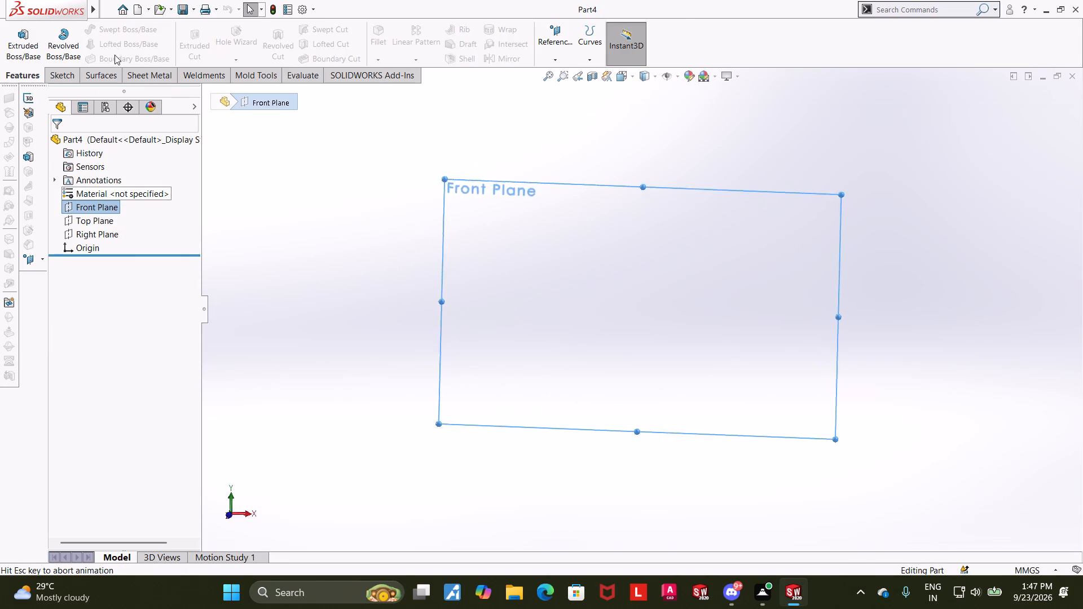
pyautogui.click(115, 36)
pyautogui.click(116, 54)
pyautogui.press('Escape')
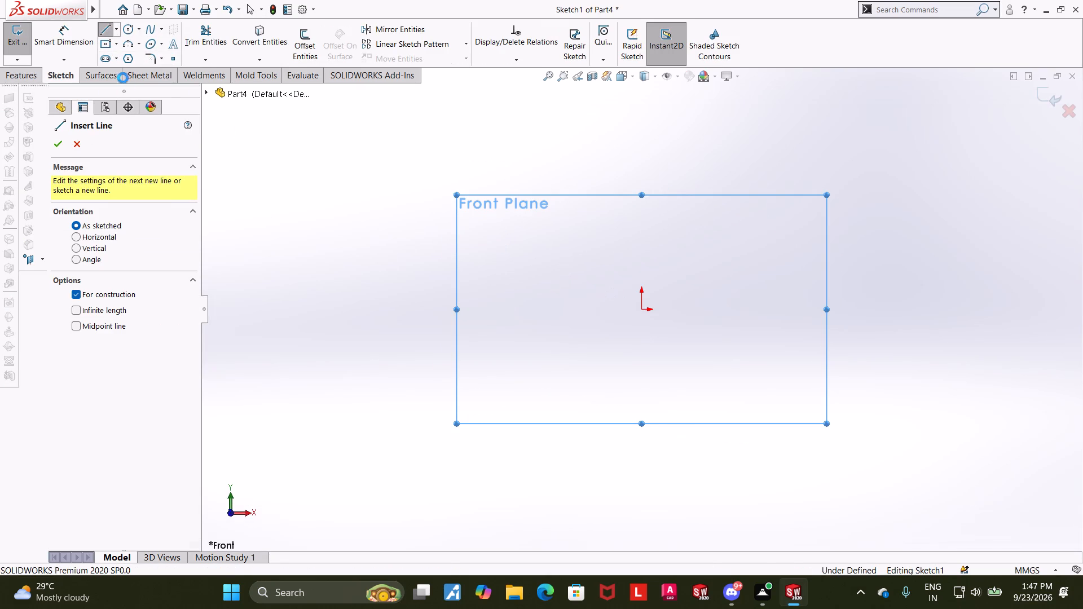
pyautogui.click(100, 29)
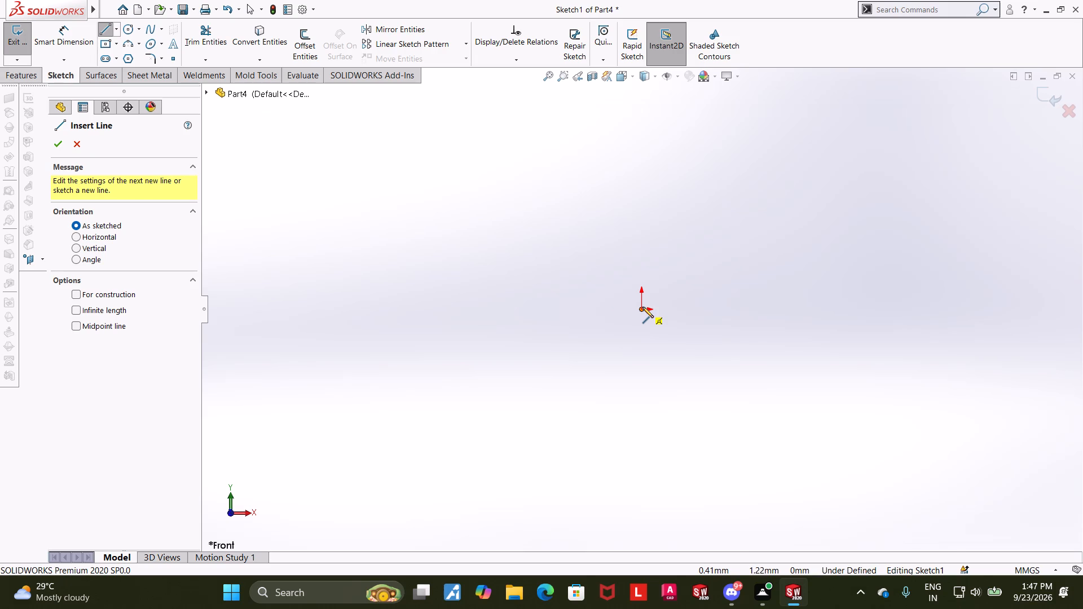
pyautogui.scroll(6, 642, 307)
pyautogui.click(642, 308)
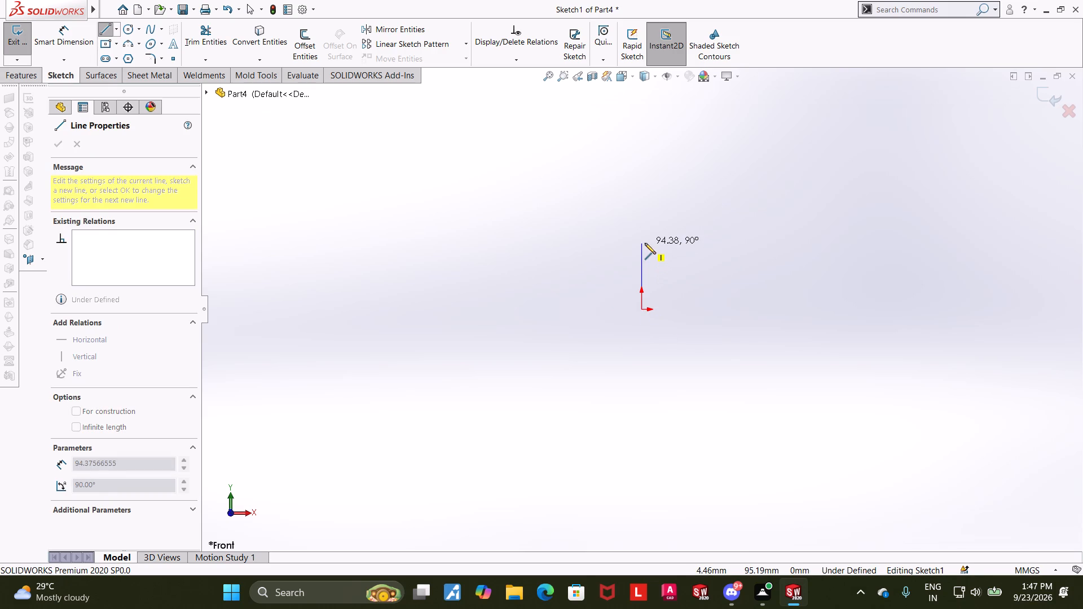
pyautogui.doubleClick(645, 243)
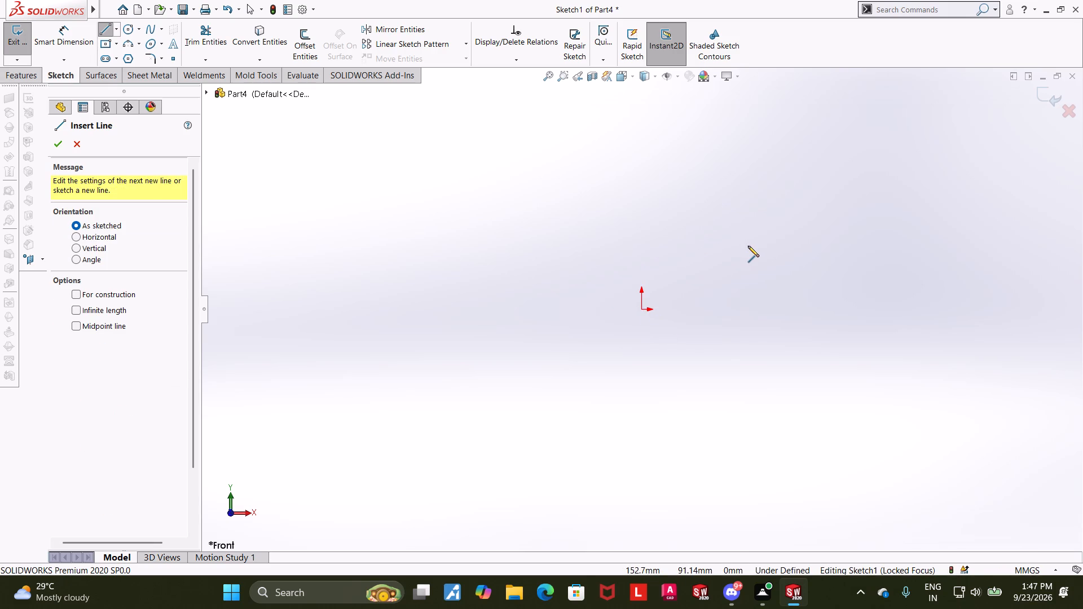
pyautogui.click(642, 310)
pyautogui.click(639, 240)
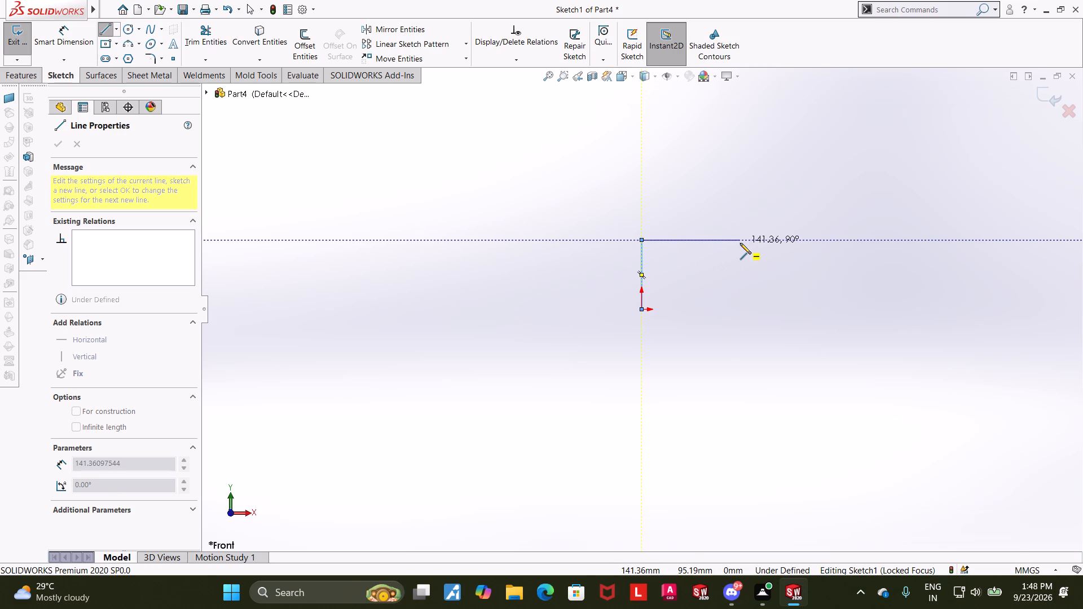
pyautogui.click(740, 243)
pyautogui.click(742, 251)
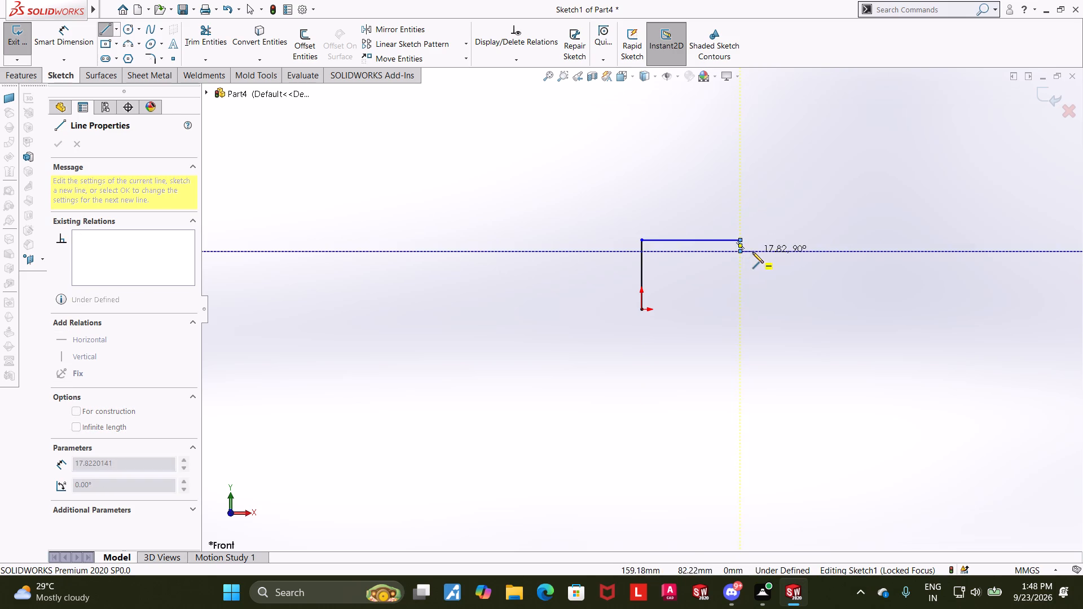
pyautogui.click(752, 252)
pyautogui.click(752, 241)
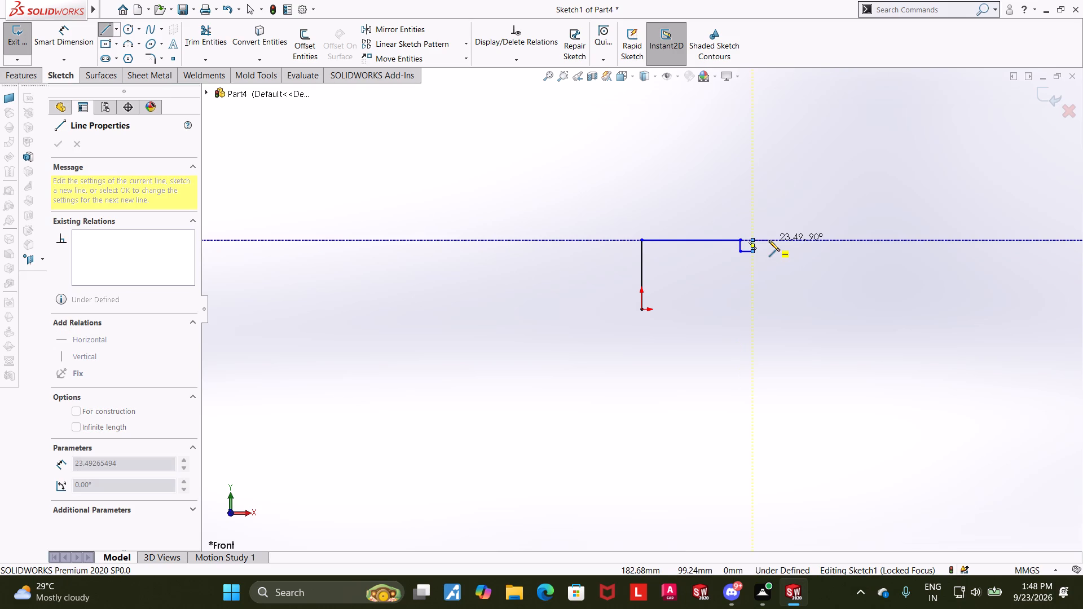
pyautogui.click(769, 240)
# Close the profile with a shoulder dropping about 50 mm and a long thinner shank returning to the origin, about 734 mm overall.
pyautogui.click(768, 277)
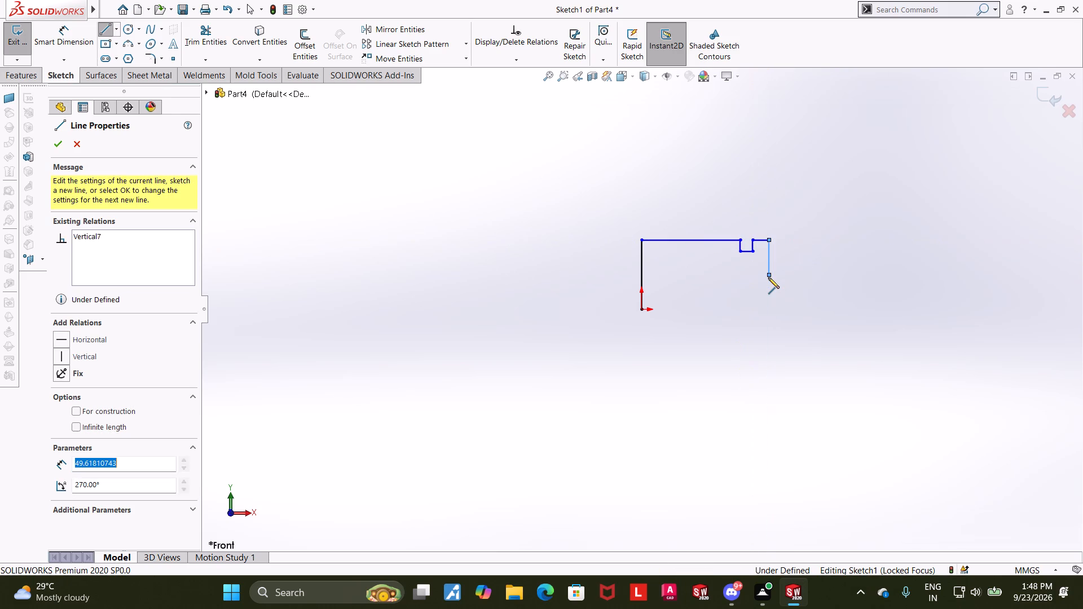
pyautogui.scroll(3, 768, 277)
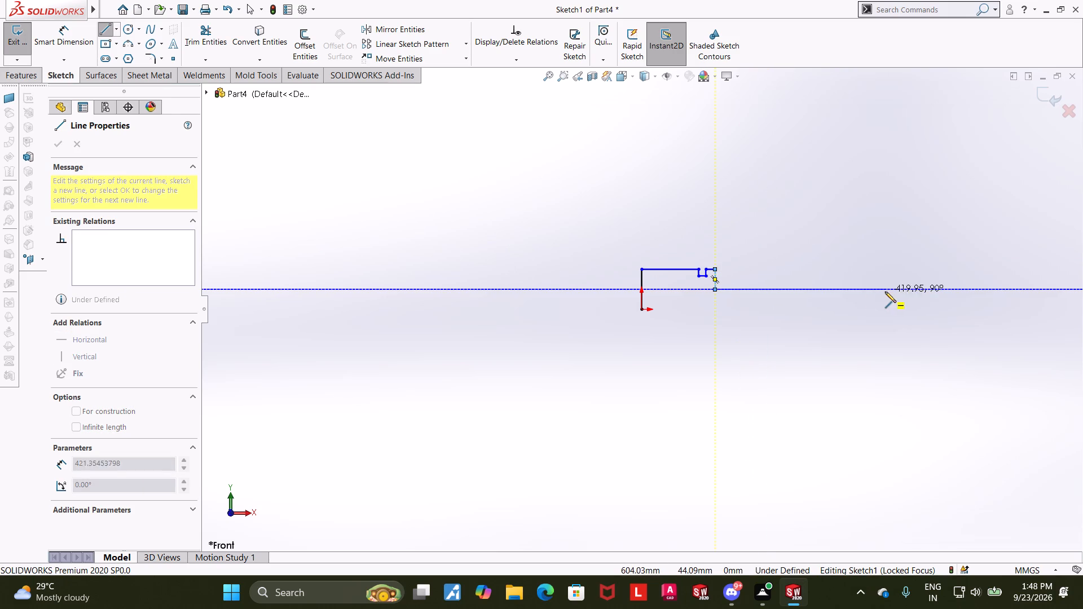
pyautogui.click(937, 289)
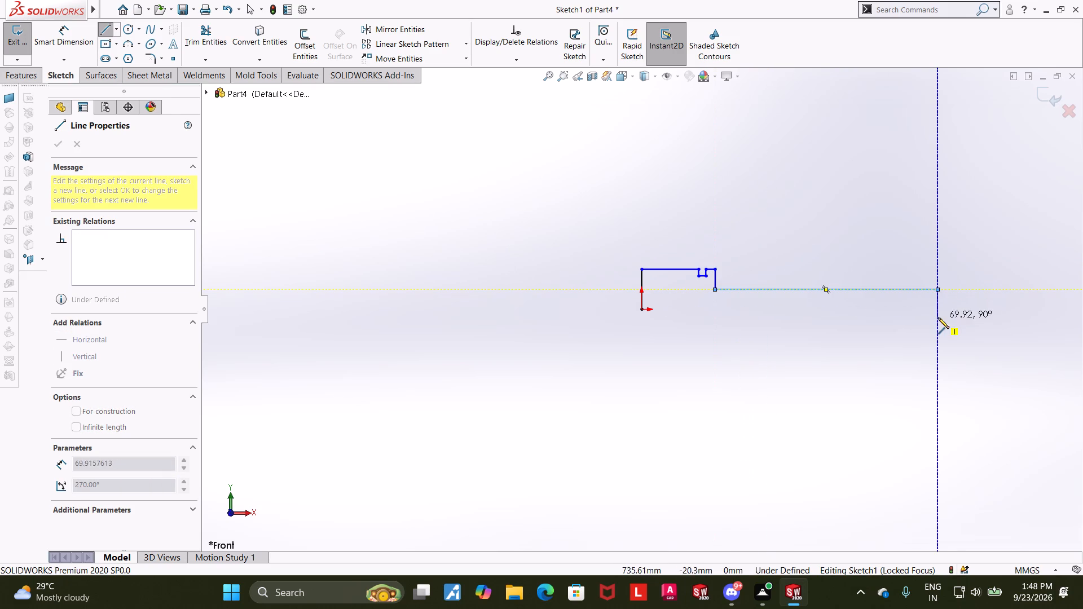
pyautogui.click(938, 307)
pyautogui.click(639, 310)
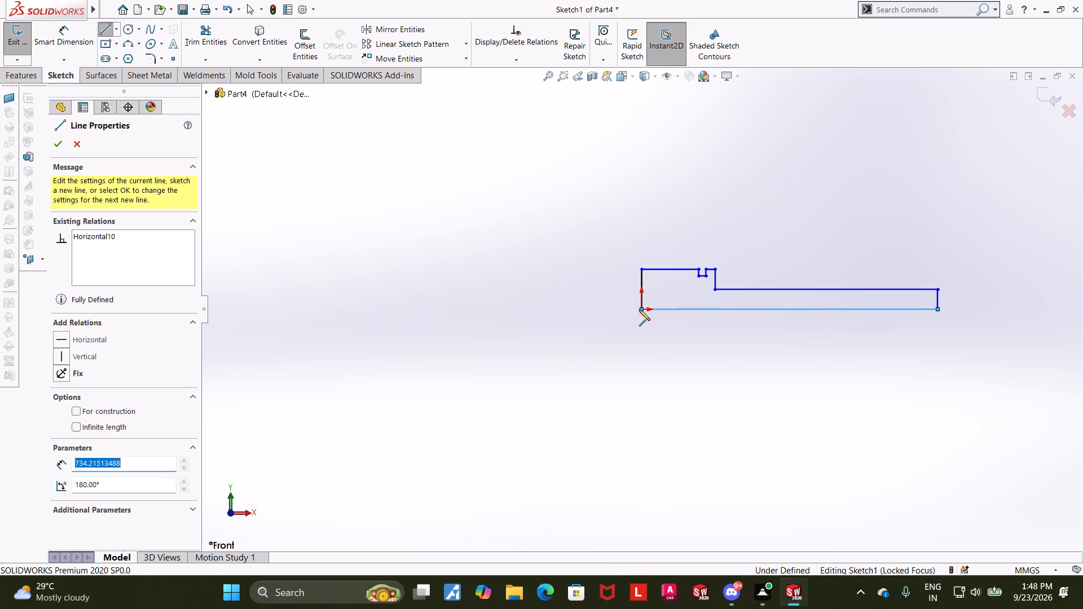
pyautogui.press('Escape')
pyautogui.press('Escape')
# Dimension the distance between the profile's top edge and base line as 6 mm.
pyautogui.scroll(-3, 878, 242)
pyautogui.click(47, 34)
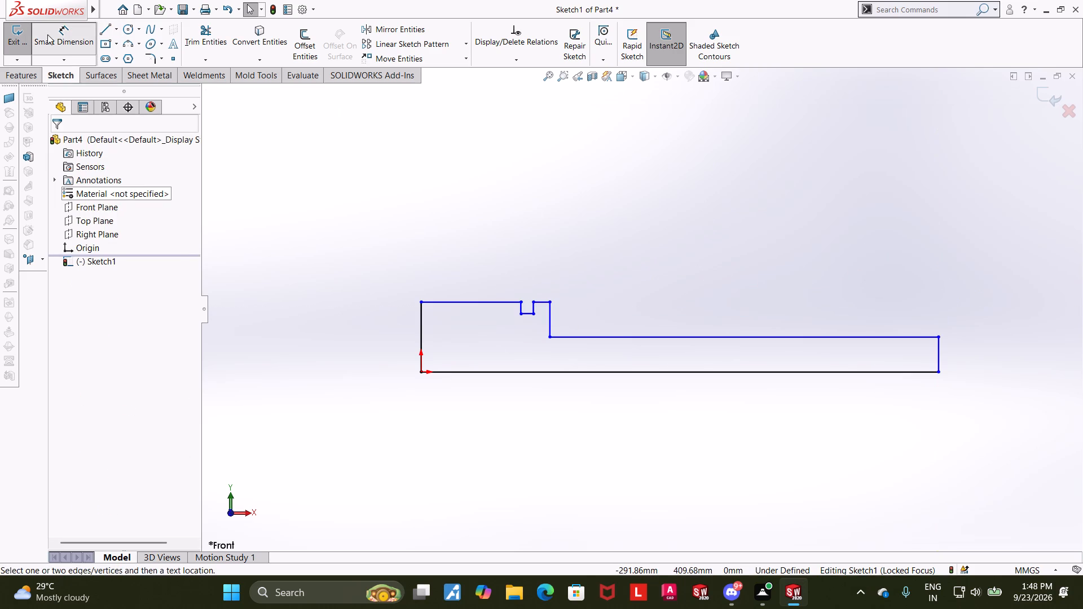
pyautogui.click(454, 307)
pyautogui.click(454, 306)
pyautogui.click(454, 299)
pyautogui.click(457, 374)
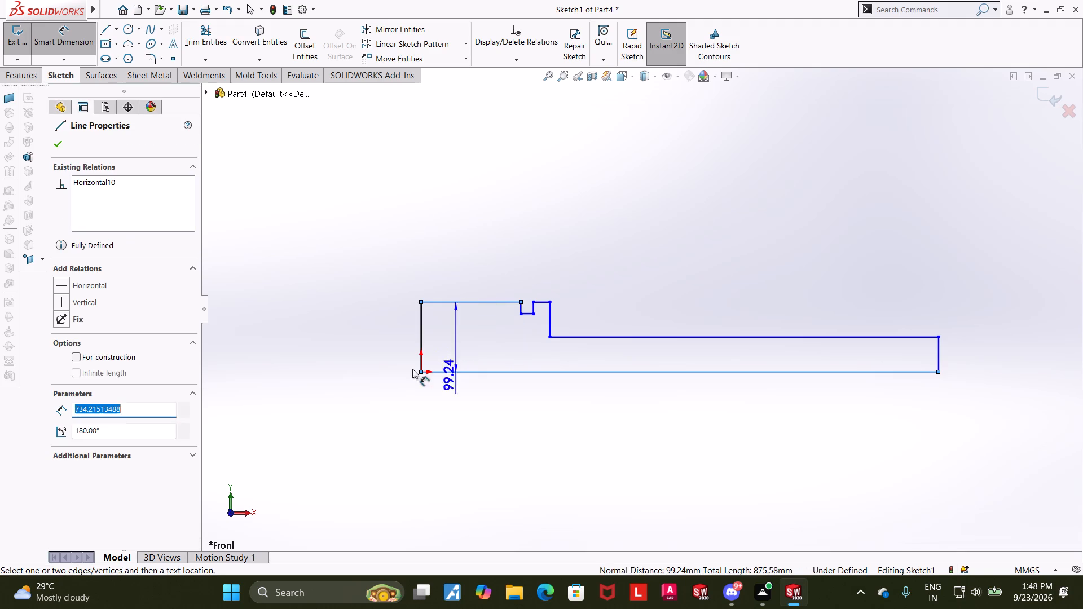
pyautogui.click(349, 365)
pyautogui.press('6')
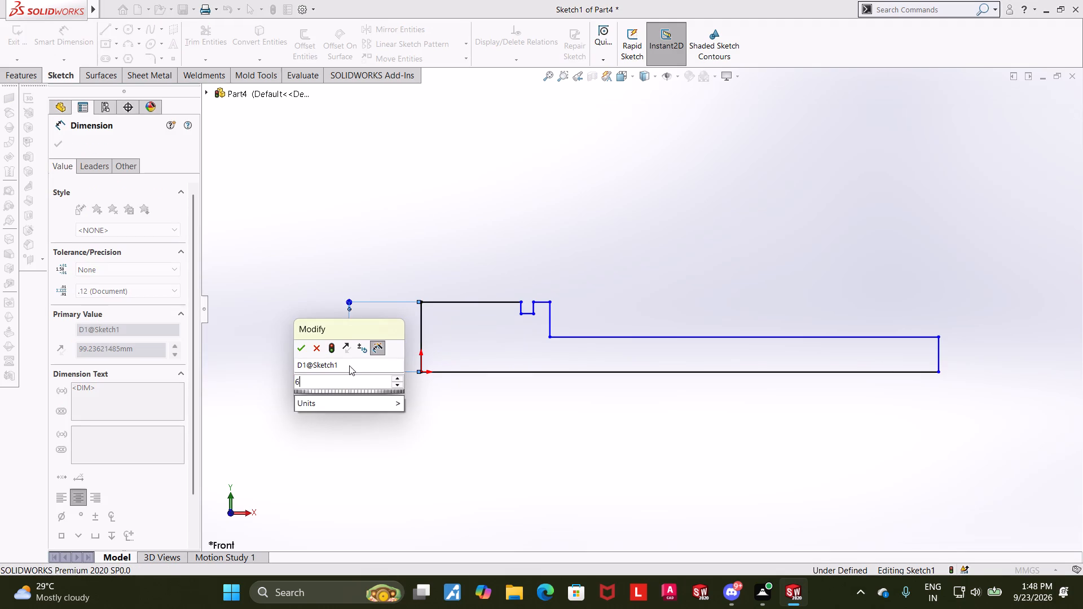
pyautogui.press('Return')
pyautogui.press('Escape')
pyautogui.press('Escape')
# Dimension the height of the notch floor above the profile's base line as 4.5 mm.
pyautogui.click(50, 29)
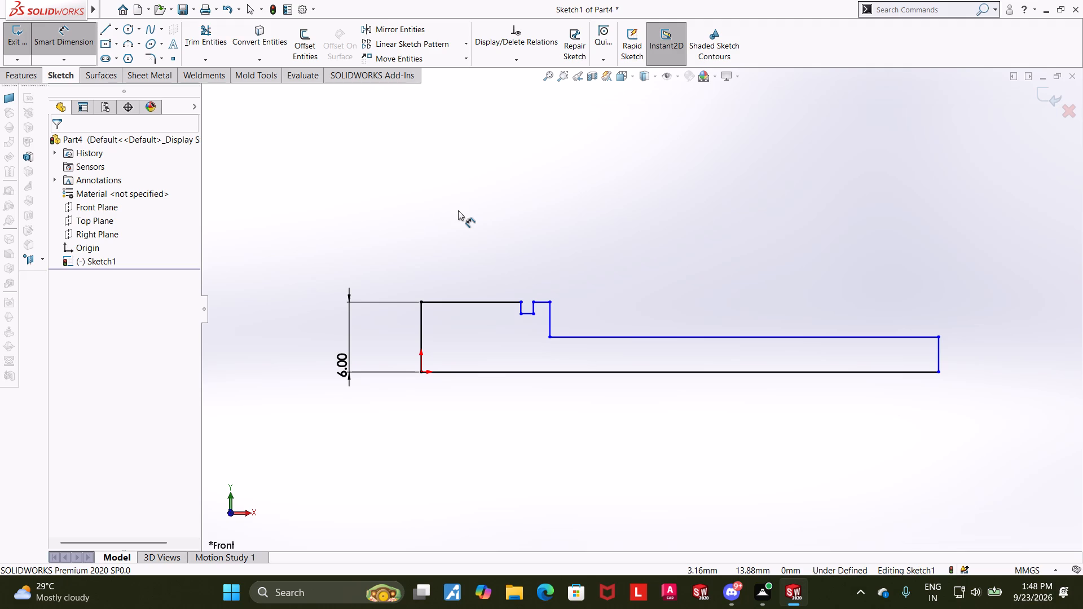
pyautogui.click(529, 316)
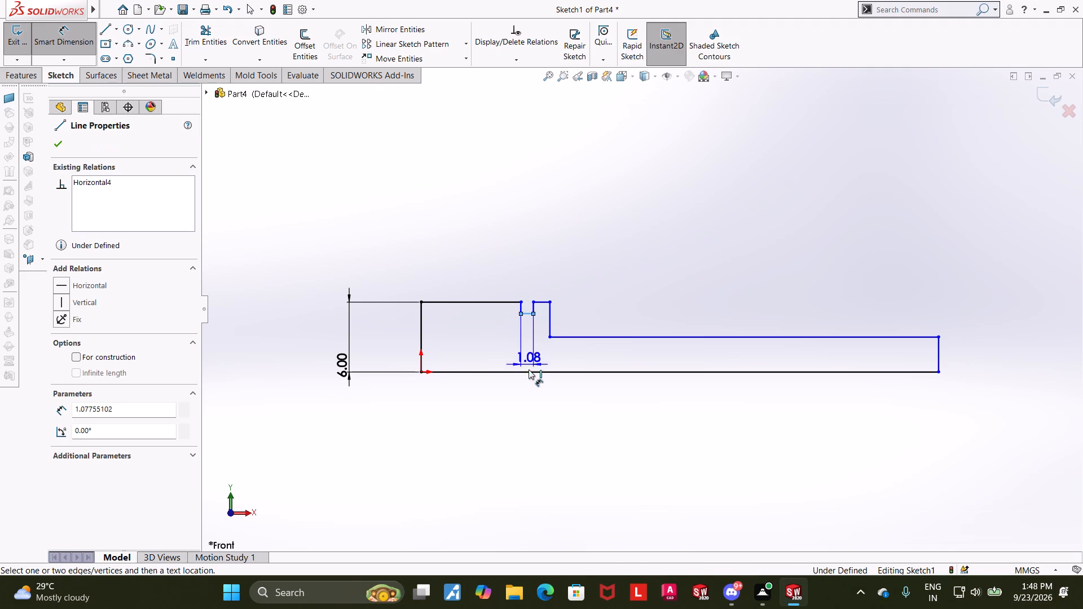
pyautogui.click(529, 371)
pyautogui.click(283, 354)
pyautogui.write('4.5')
pyautogui.press('Return')
pyautogui.press('Escape')
pyautogui.press('Escape')
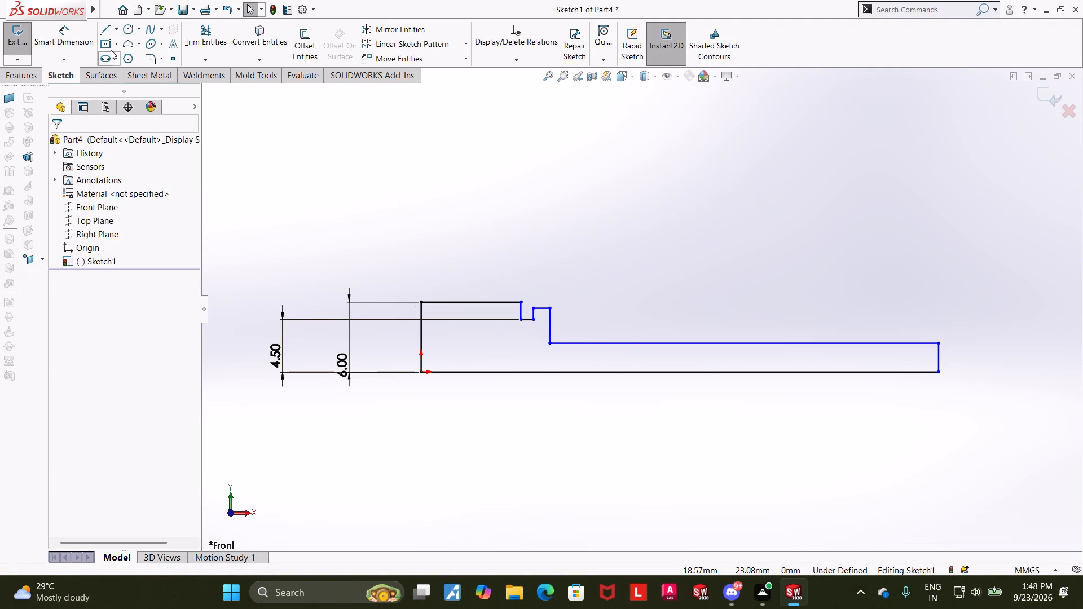
# Make the short top edge beyond the notch collinear with the head's long top edge.
pyautogui.click(544, 310)
pyautogui.keyDown('ctrl'); pyautogui.click(490, 299); pyautogui.keyUp('ctrl')
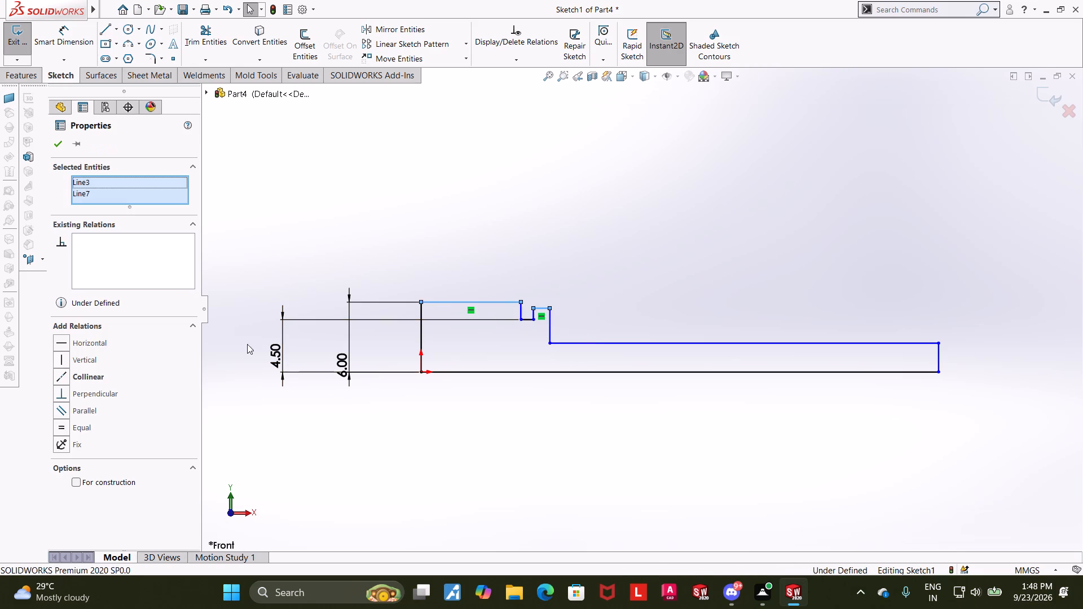
pyautogui.click(60, 374)
pyautogui.click(56, 135)
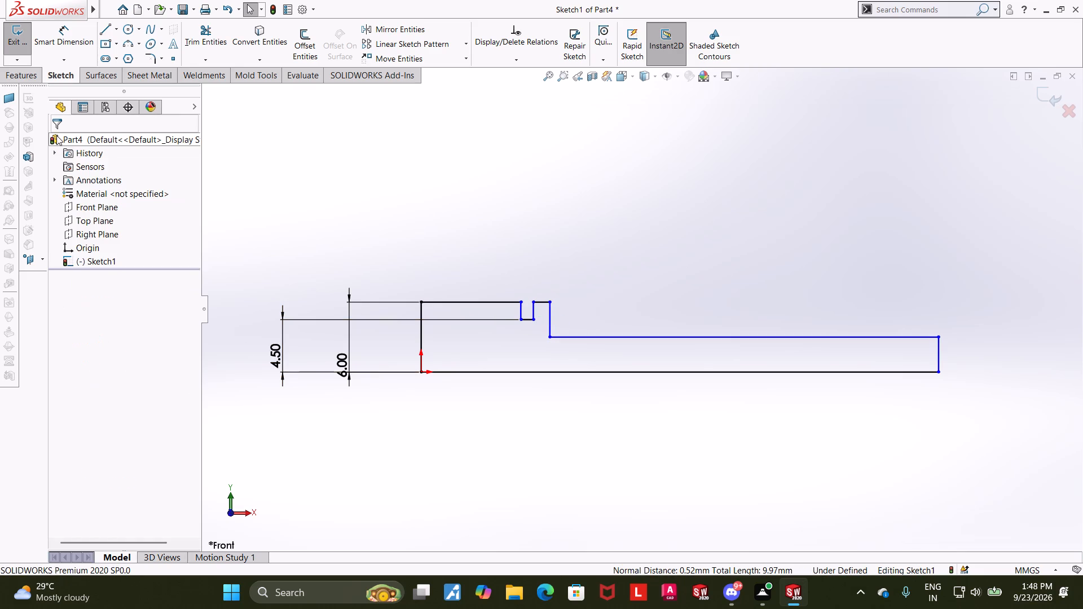
# Dimension the distance between the shank's upper line and the base line as 8 mm.
pyautogui.click(67, 47)
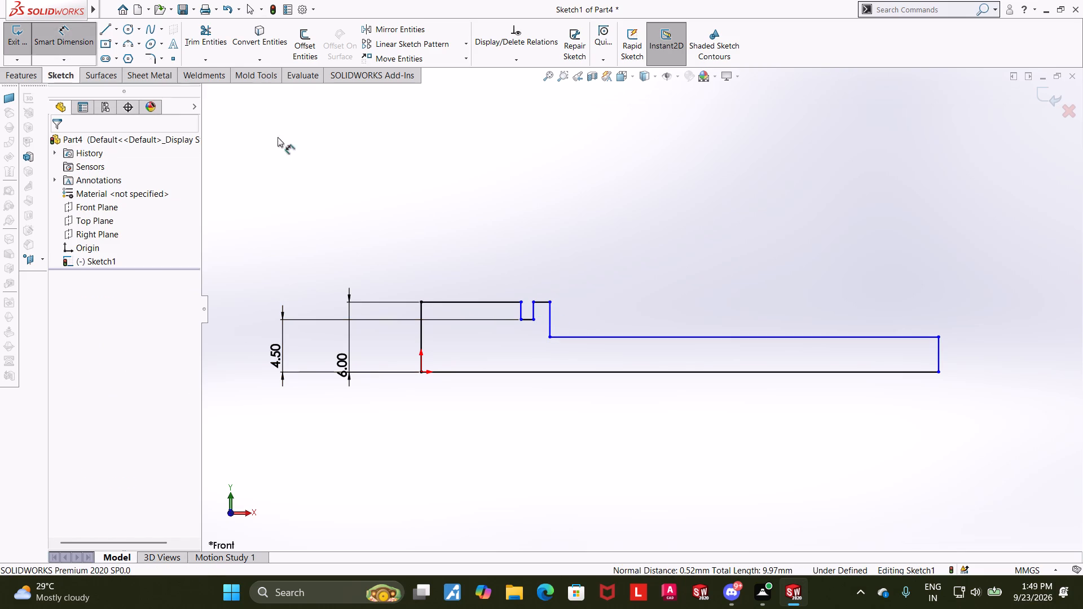
pyautogui.click(677, 338)
pyautogui.click(691, 374)
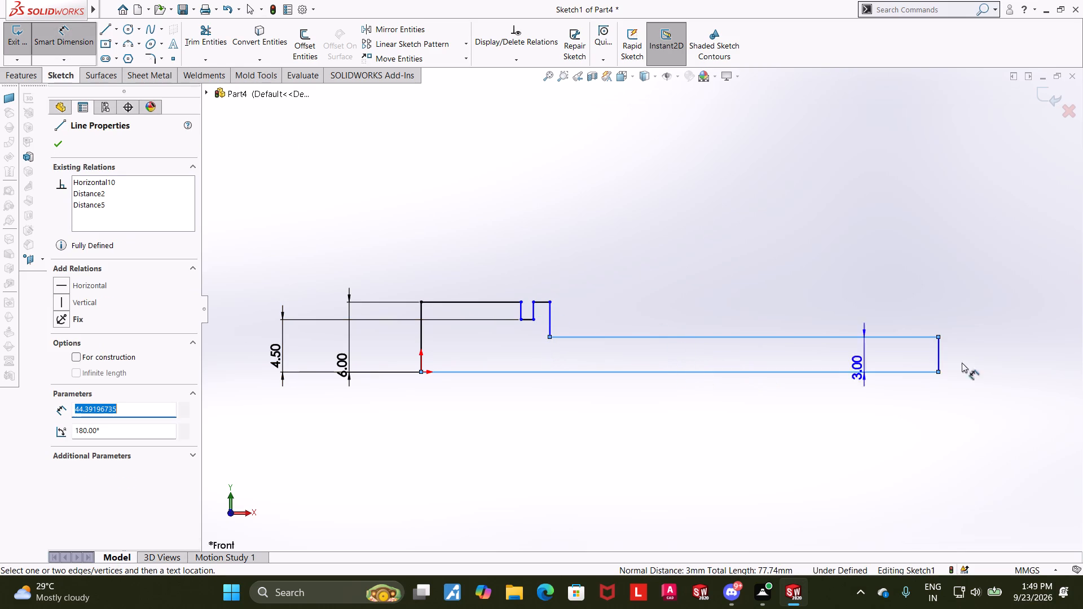
pyautogui.click(1017, 355)
pyautogui.press('8')
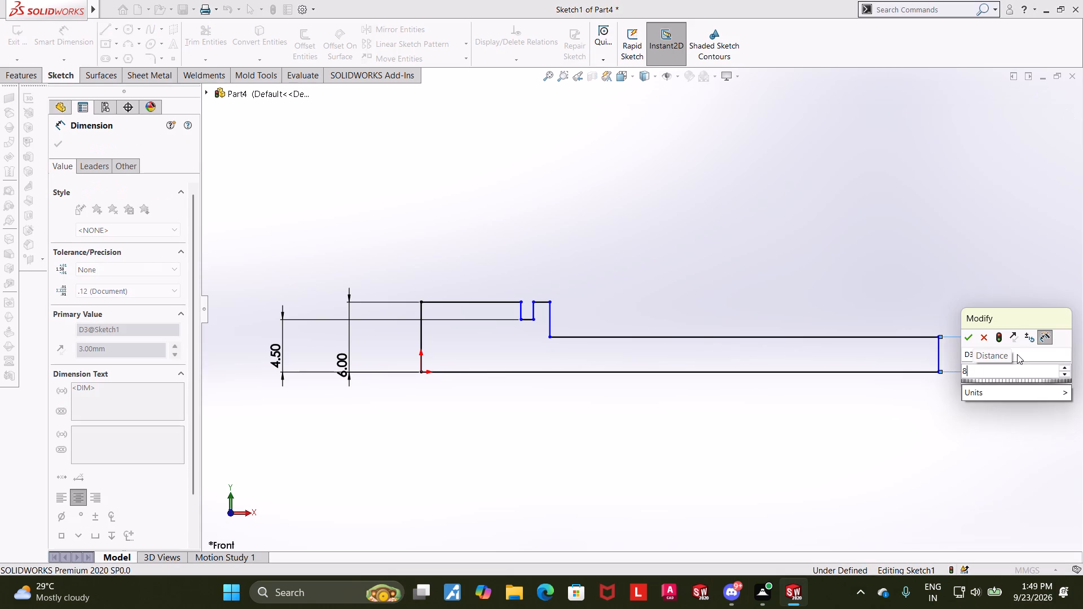
pyautogui.press('Return')
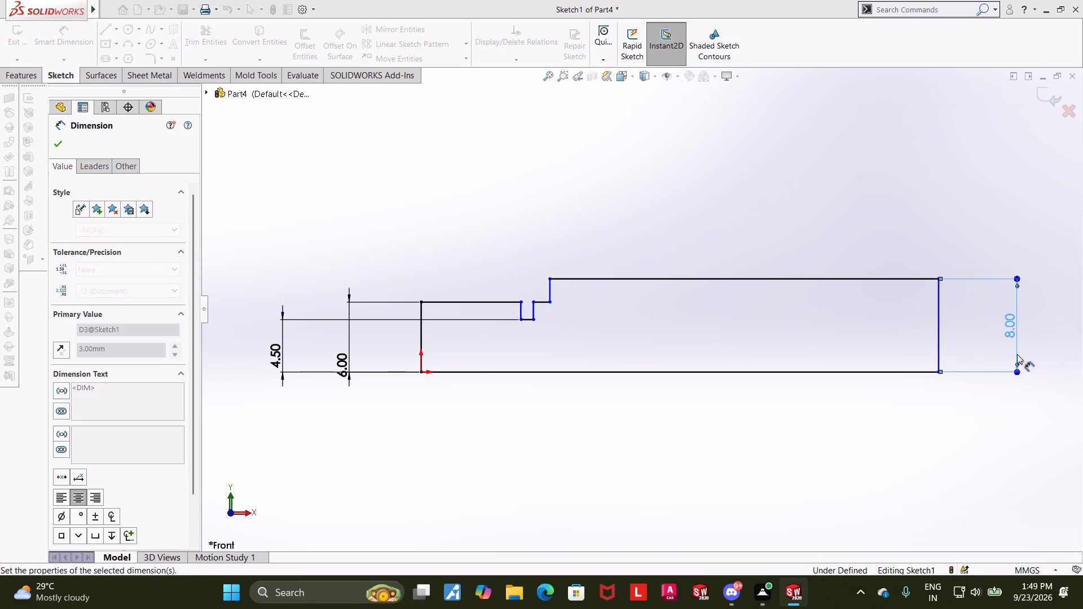
pyautogui.press('Escape')
pyautogui.press('Escape')
pyautogui.hotkey('ctrl', 'x')
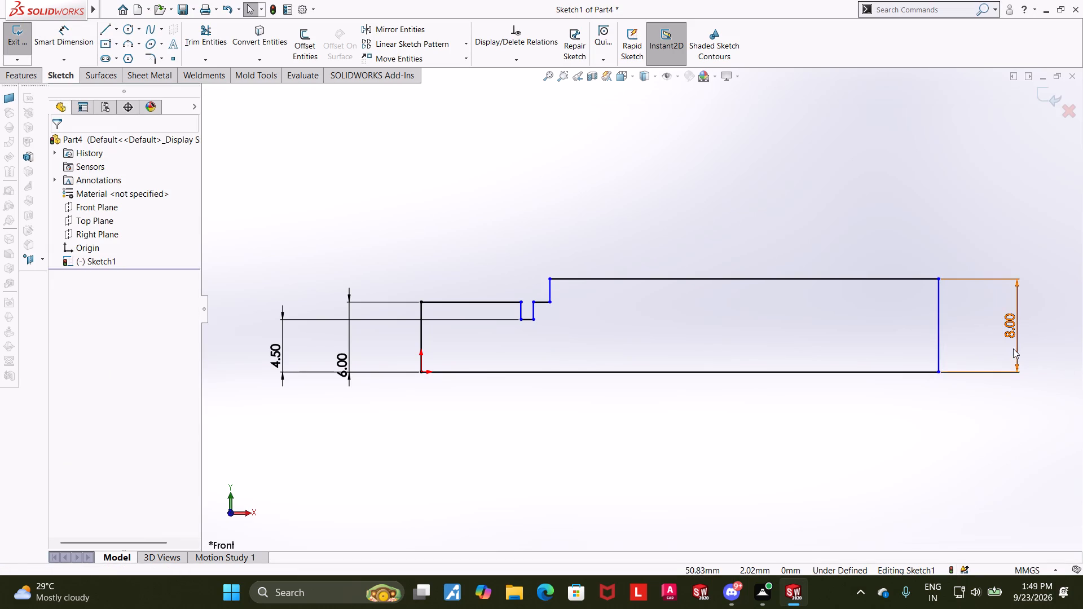
# Set the shank's height dimension to 4 mm.
pyautogui.keyDown('ctrl'); pyautogui.doubleClick(1017, 326); pyautogui.keyUp('ctrl')
pyautogui.press('4')
pyautogui.press('Return')
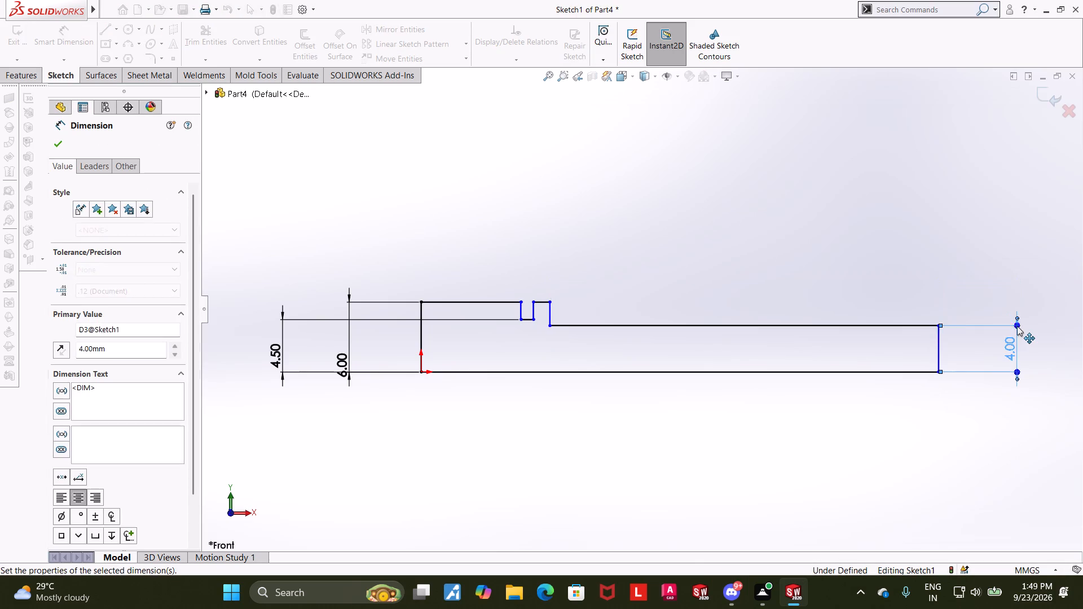
pyautogui.press('Escape')
pyautogui.press('Escape')
pyautogui.click(915, 279)
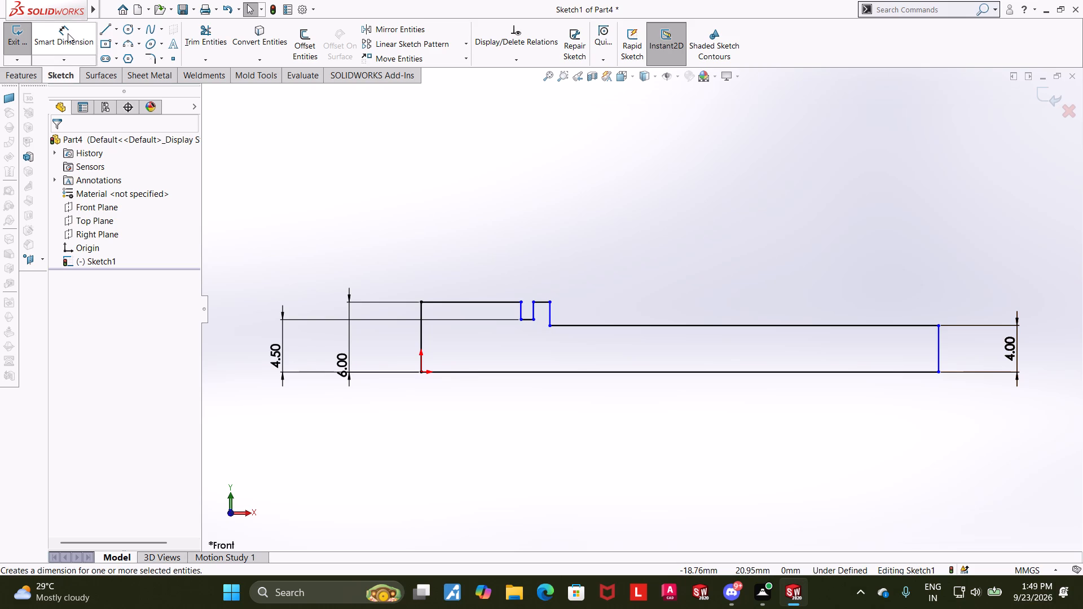
# Dimension the profile's overall length between its two end lines as 90 mm.
pyautogui.click(68, 33)
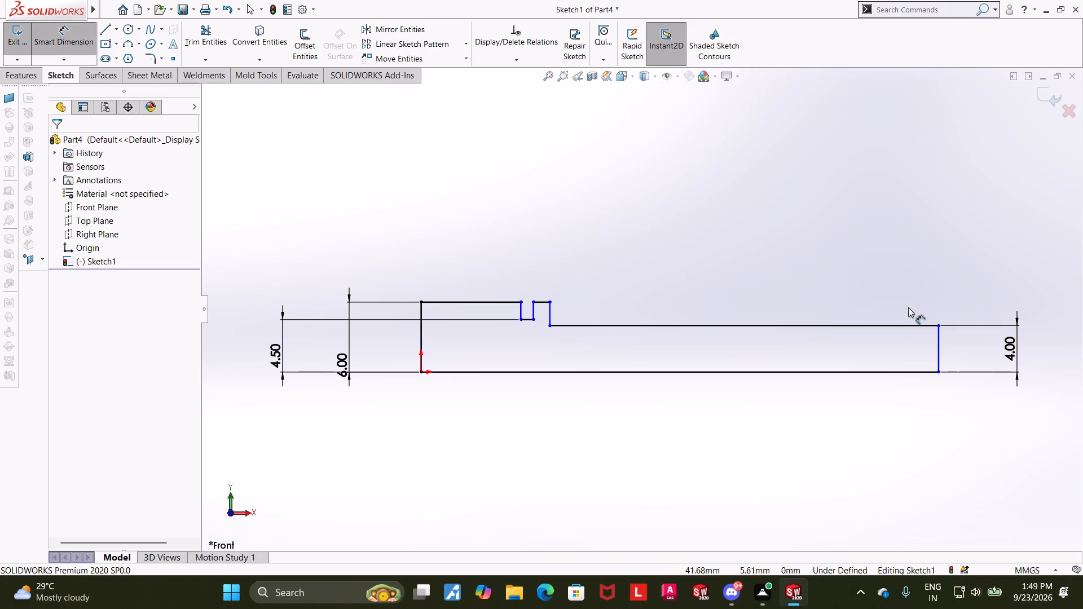
pyautogui.click(937, 350)
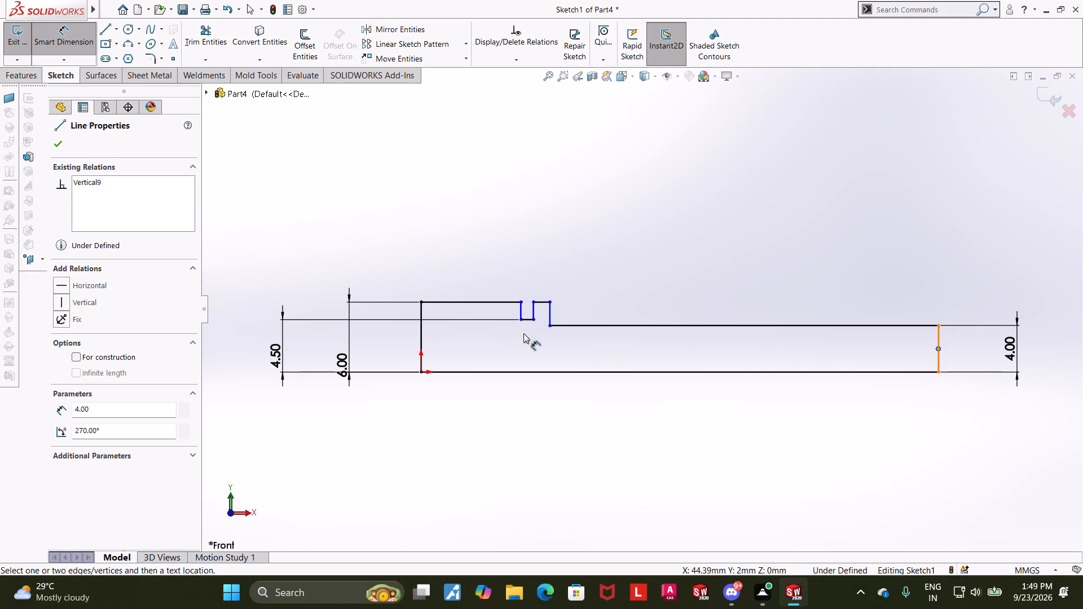
pyautogui.click(422, 336)
pyautogui.click(588, 215)
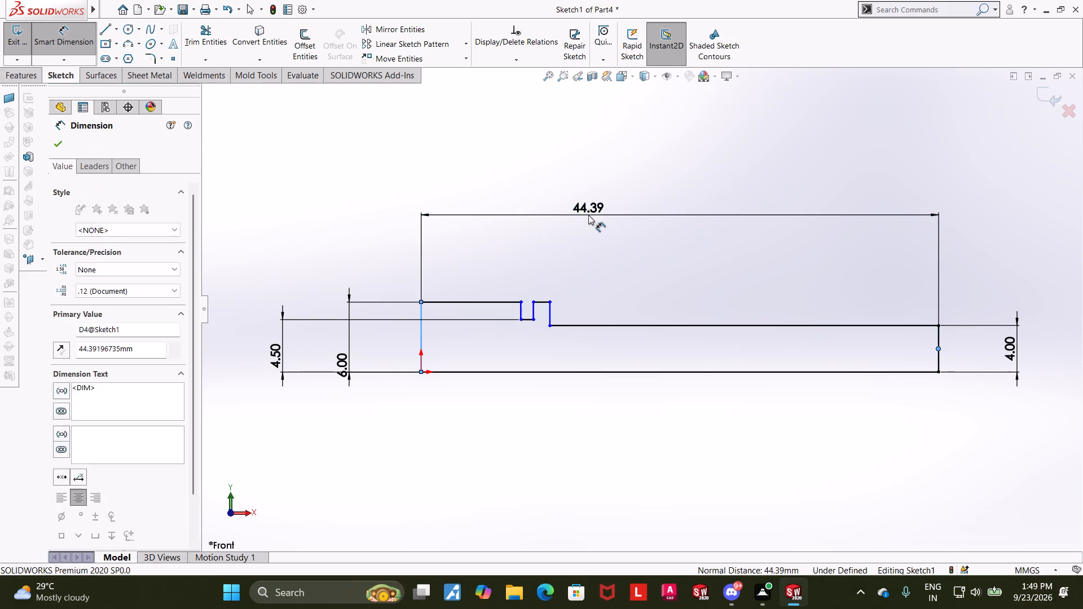
pyautogui.write('90')
pyautogui.press('Return')
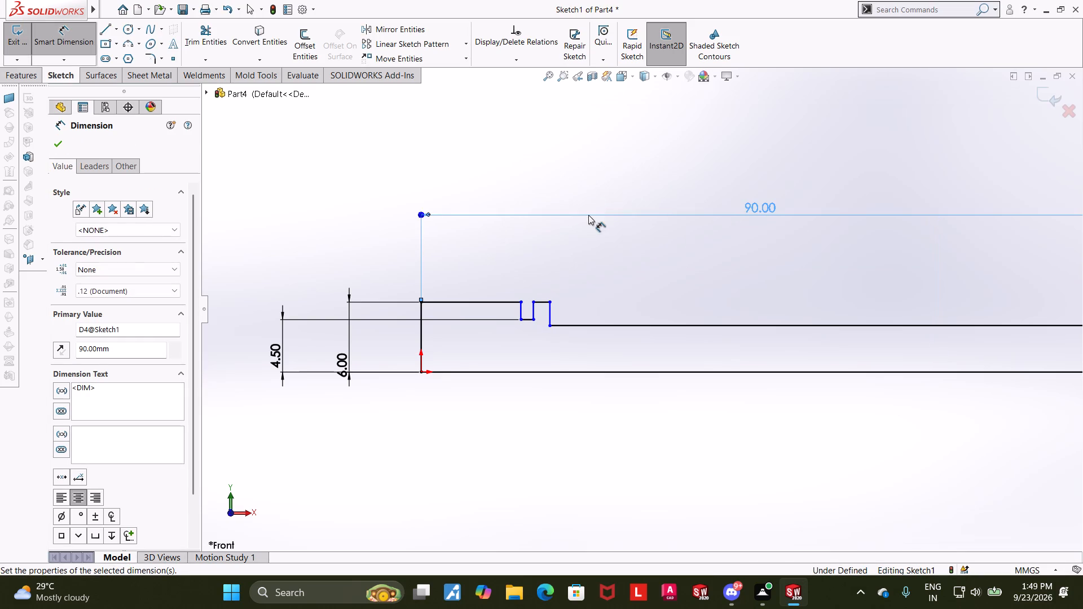
pyautogui.scroll(7, 845, 290)
pyautogui.scroll(-2, 891, 273)
pyautogui.press('Escape')
pyautogui.press('Escape')
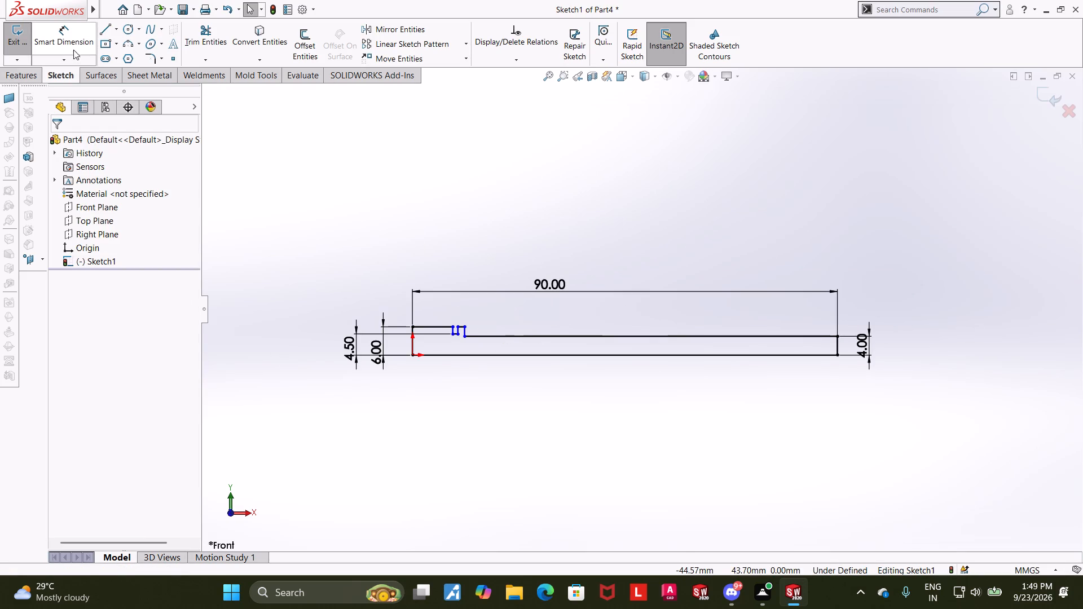
# Dimension the head's length from the origin-side end line to the shoulder as 14 mm.
pyautogui.click(69, 37)
pyautogui.scroll(-3, 448, 336)
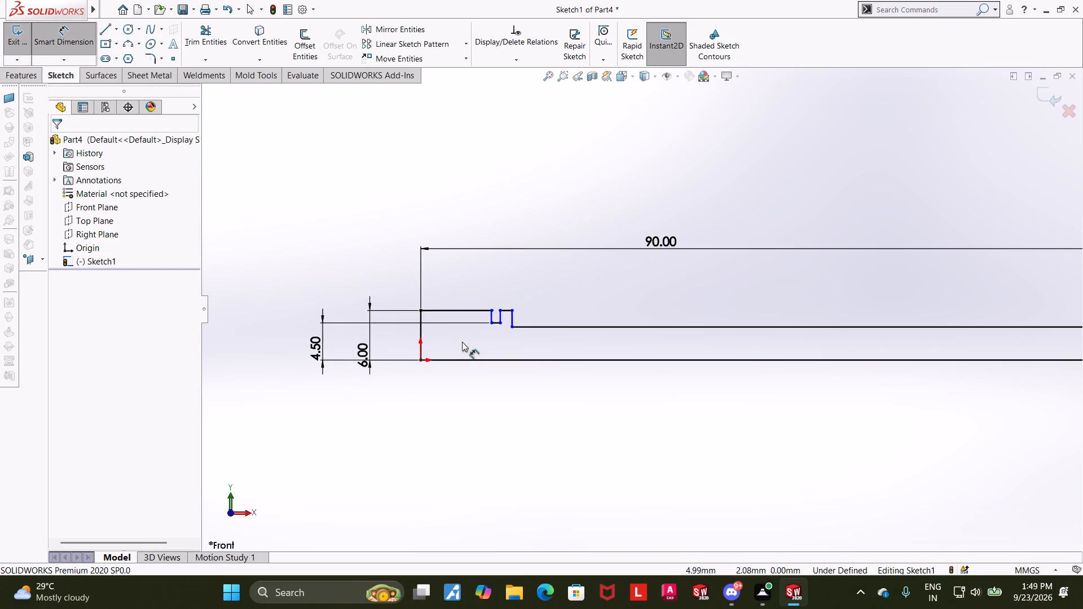
pyautogui.scroll(-5, 462, 341)
pyautogui.click(424, 320)
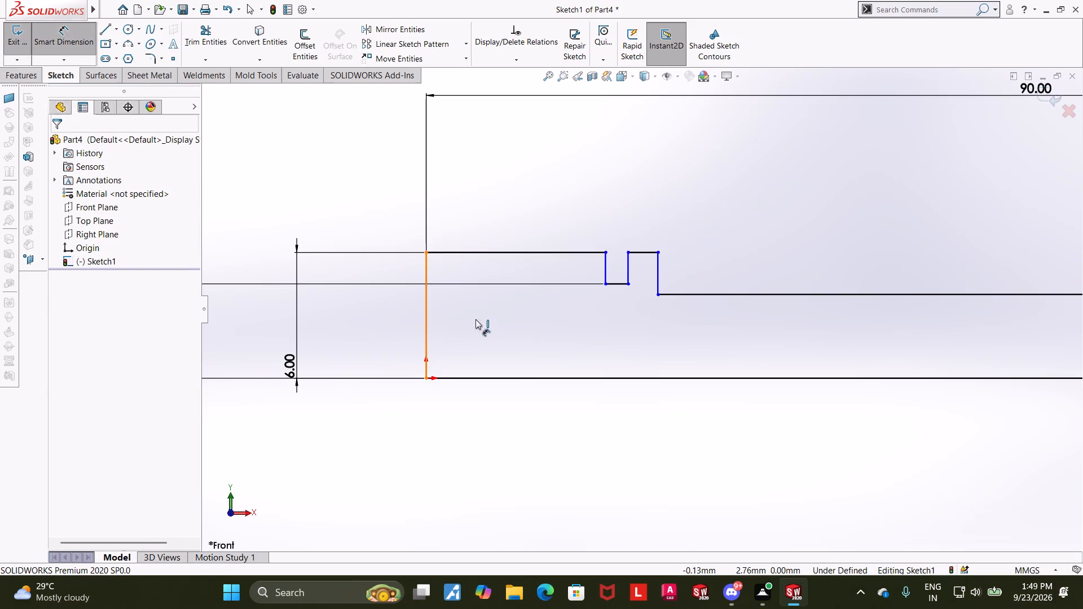
pyautogui.click(658, 271)
pyautogui.click(614, 220)
pyautogui.write('14')
pyautogui.press('Return')
pyautogui.press('Escape')
pyautogui.press('Escape')
pyautogui.scroll(6, 630, 264)
pyautogui.scroll(-3, 694, 298)
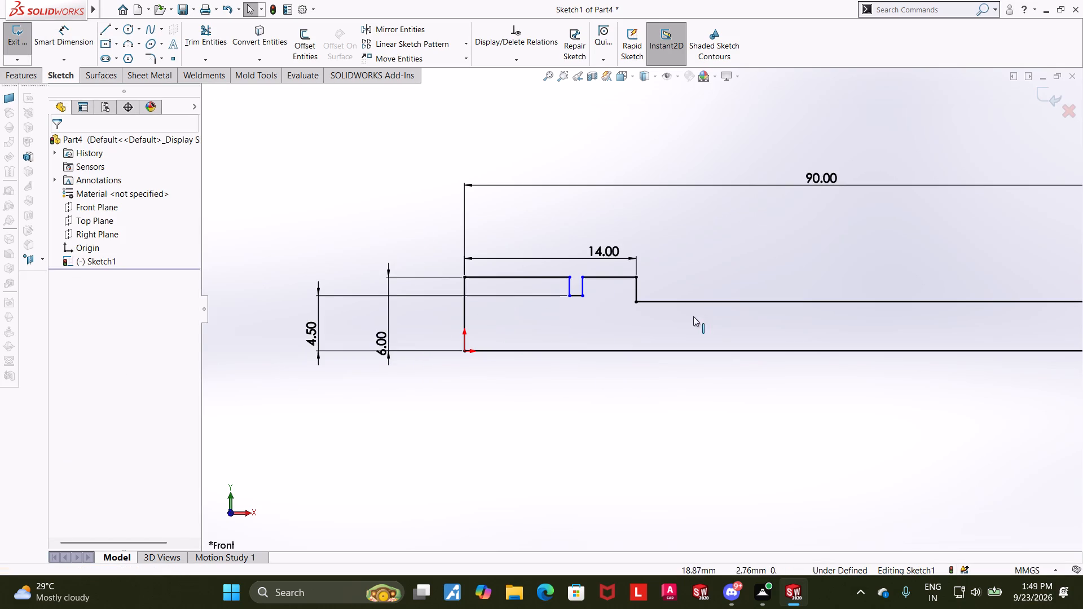
# Dimension the notch's width along its floor as 1.6 mm.
pyautogui.click(50, 34)
pyautogui.scroll(-4, 552, 264)
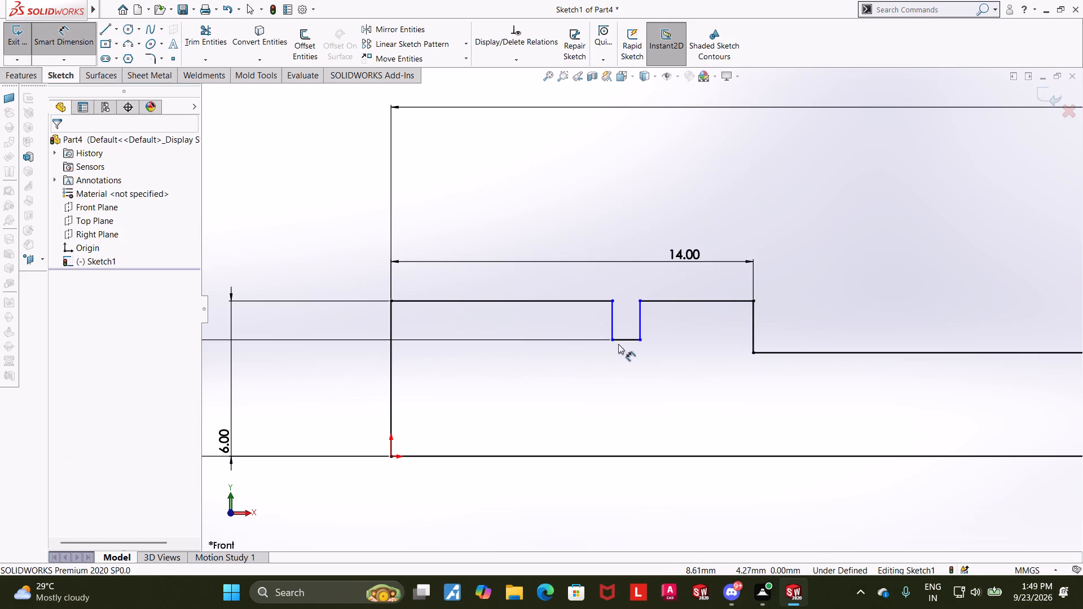
pyautogui.click(622, 340)
pyautogui.click(616, 383)
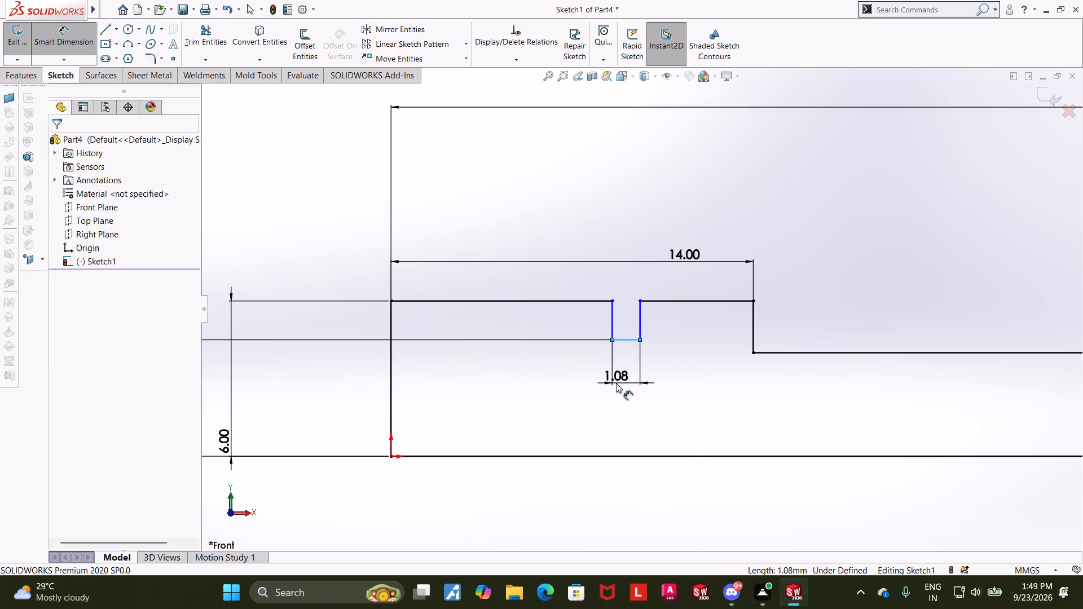
pyautogui.write('1.6')
pyautogui.press('Return')
pyautogui.press('Escape')
pyautogui.press('Escape')
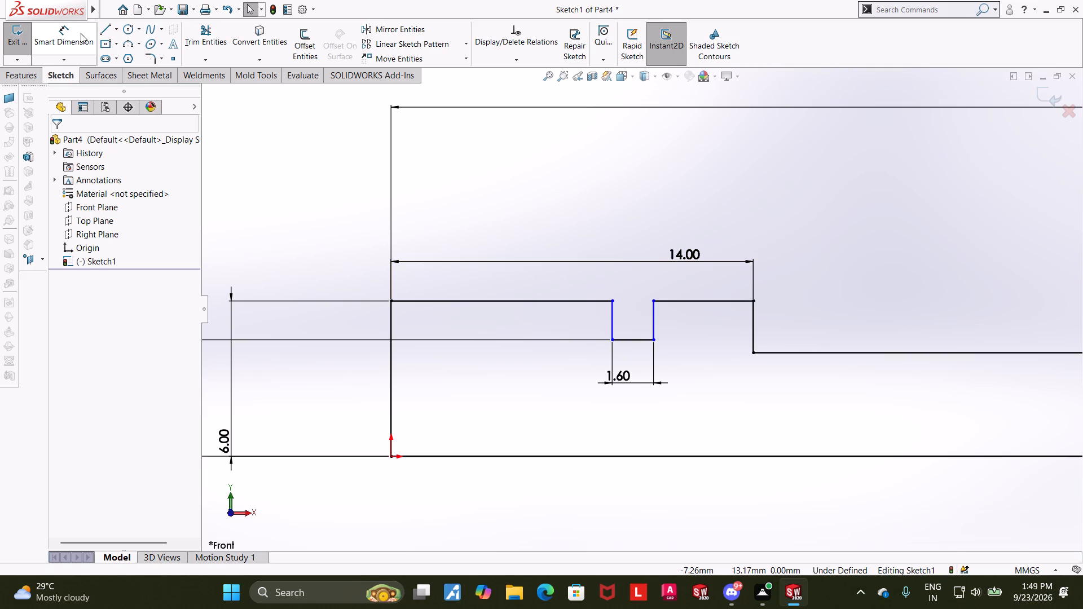
# Dimension the distance from the notch's shank-side wall to the shoulder as 3 mm.
pyautogui.click(81, 33)
pyautogui.click(650, 326)
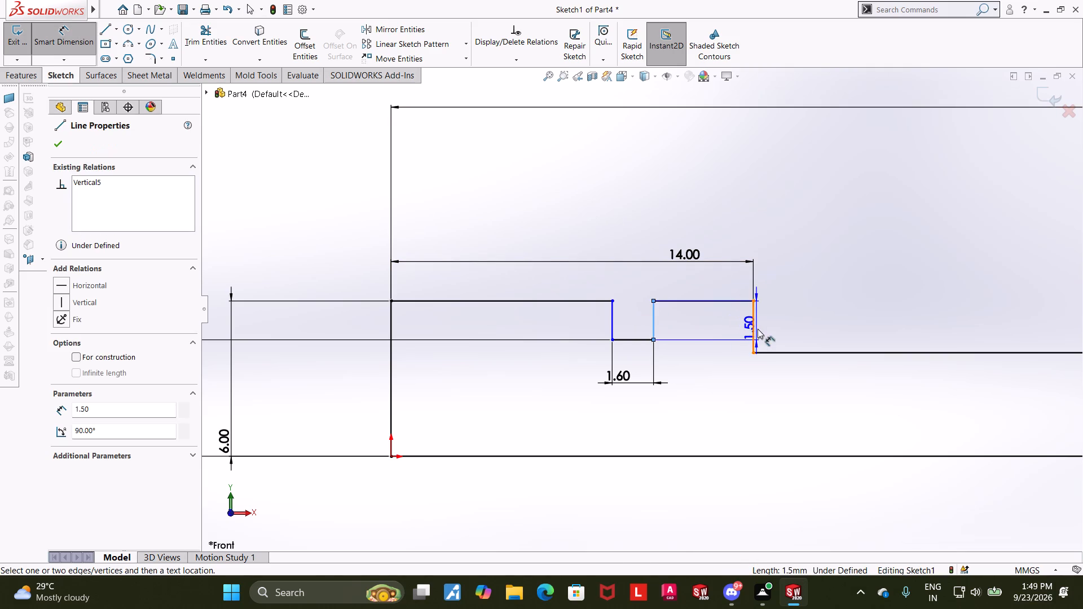
pyautogui.click(752, 328)
pyautogui.click(735, 395)
pyautogui.press('3')
pyautogui.press('Return')
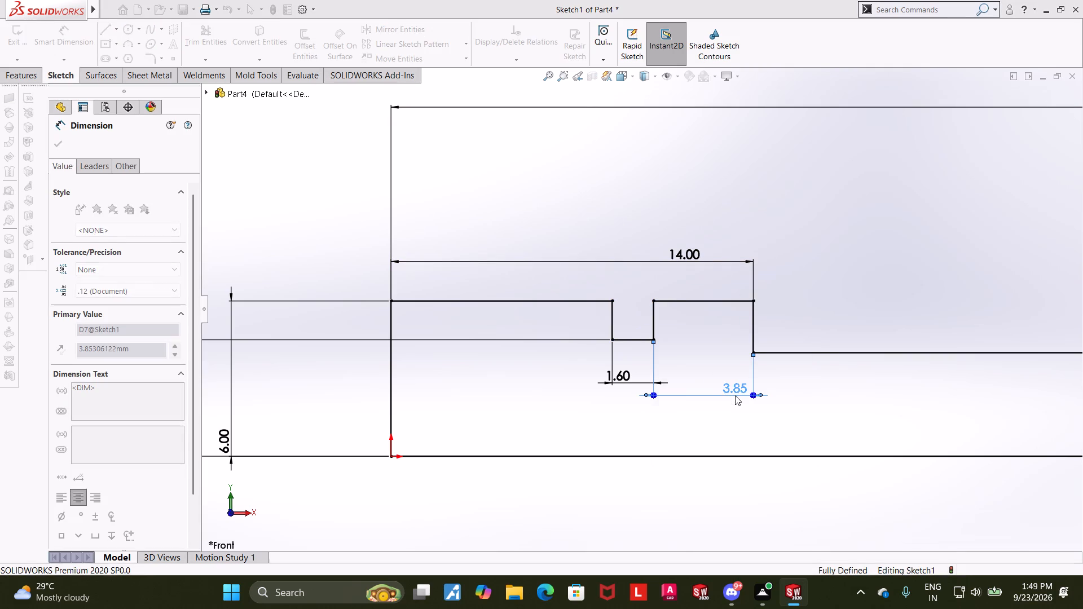
pyautogui.press('Escape')
pyautogui.press('Escape')
pyautogui.scroll(13, 712, 342)
pyautogui.scroll(-3, 826, 314)
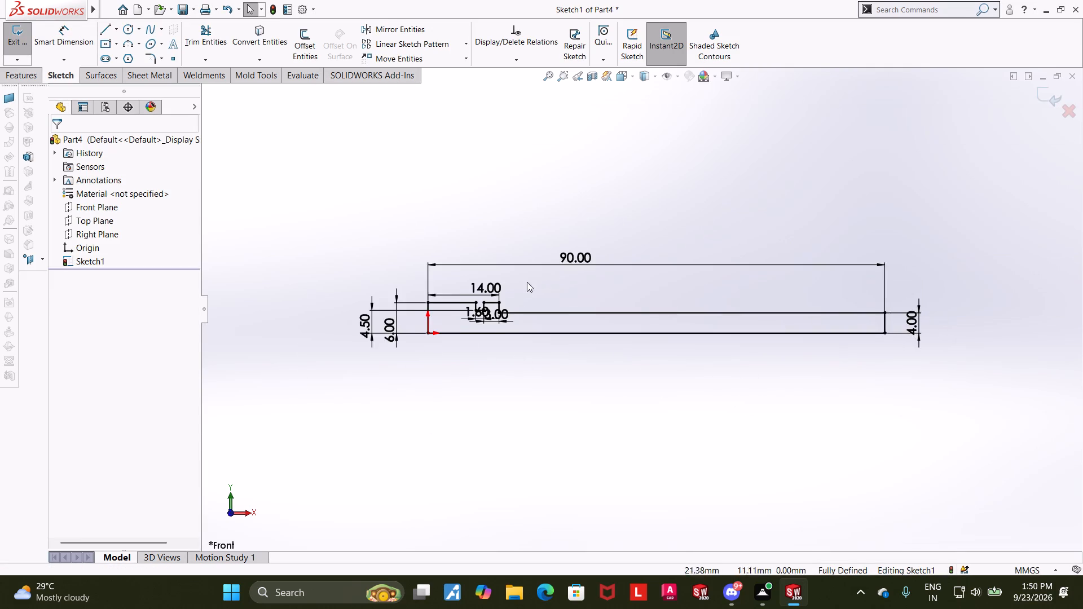
pyautogui.scroll(-1, 502, 298)
pyautogui.scroll(2, 961, 419)
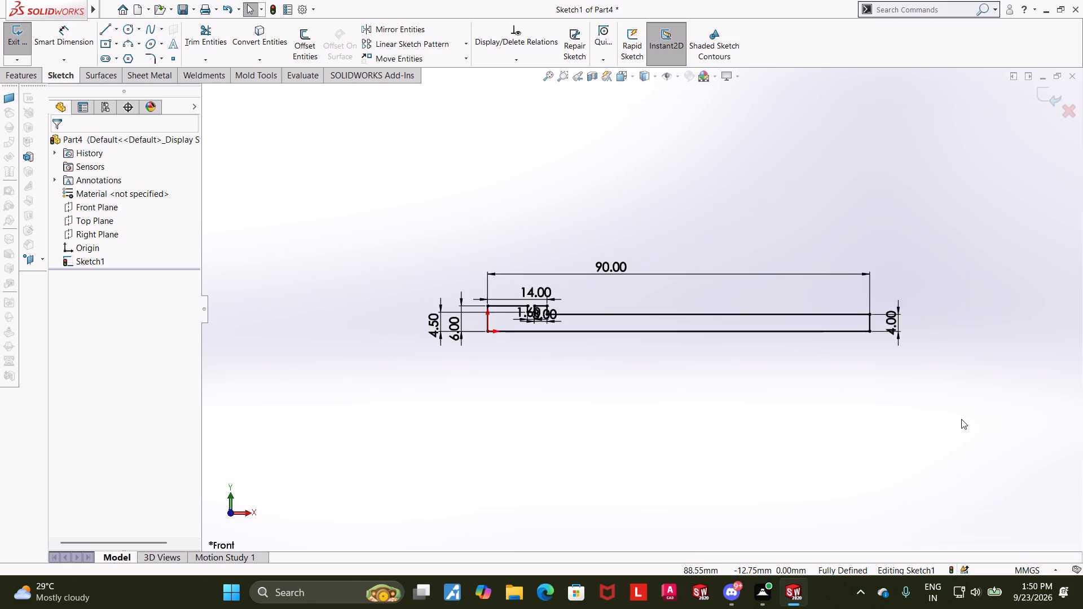
pyautogui.scroll(1, 961, 419)
pyautogui.scroll(-1, 1056, 383)
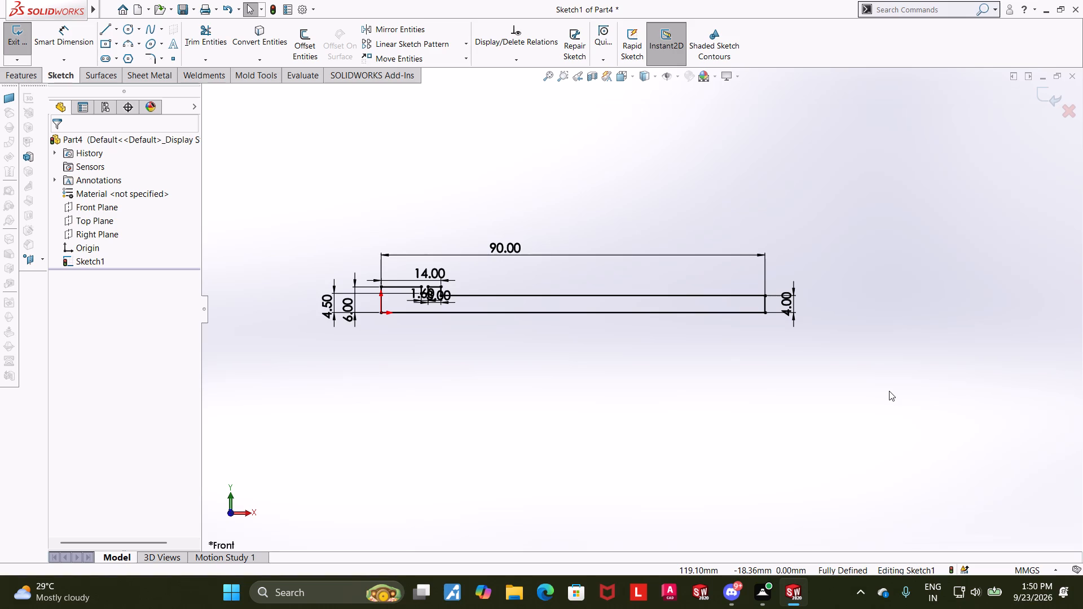
# Exit the sketch and revolve the profile 360° about its long base line.
pyautogui.click(1049, 98)
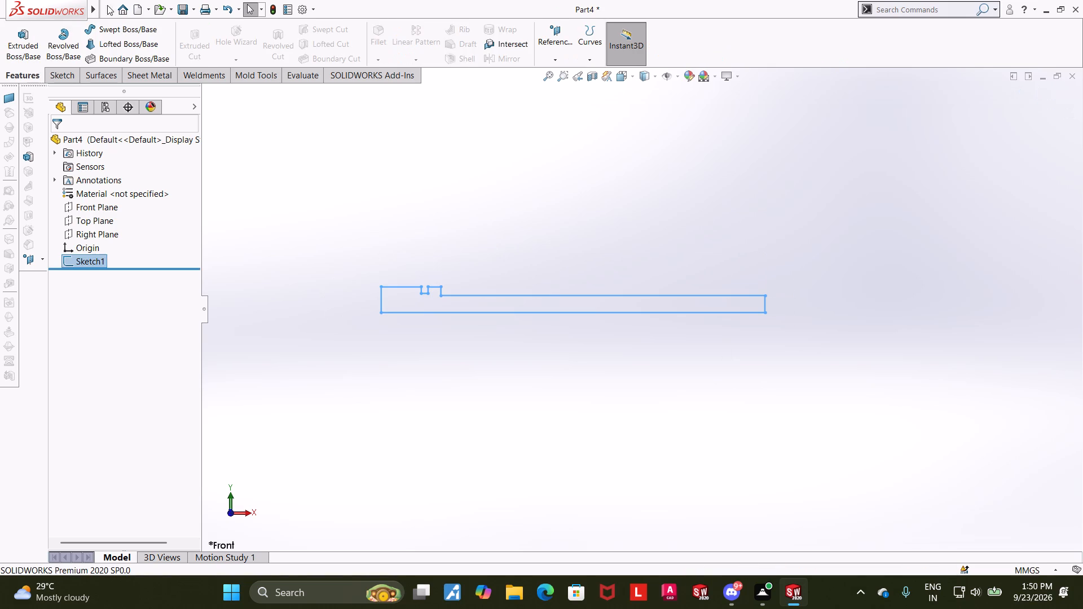
pyautogui.click(47, 37)
pyautogui.click(482, 293)
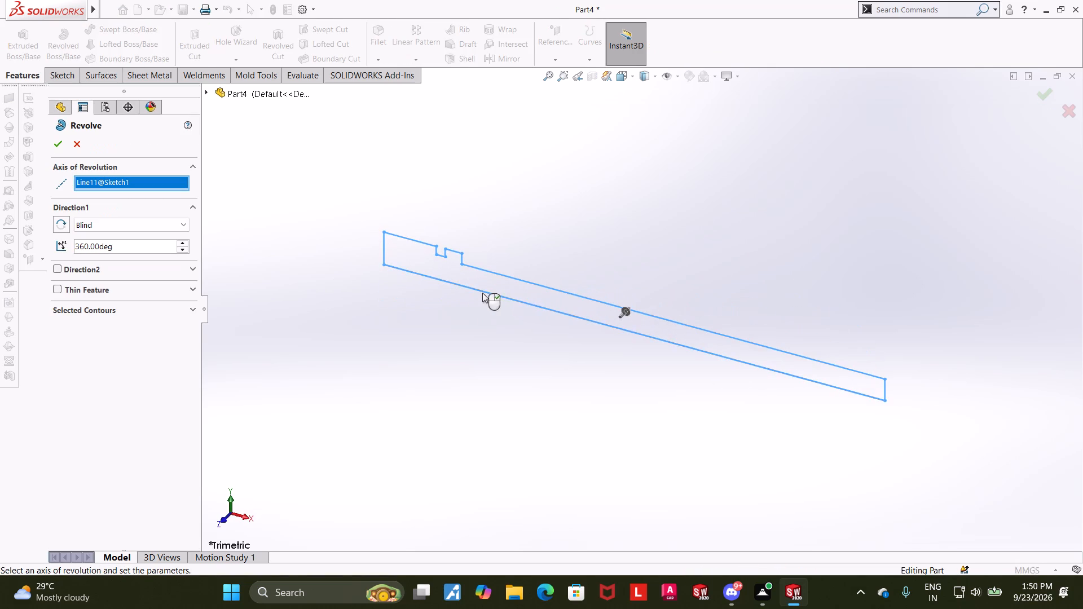
pyautogui.click(66, 136)
pyautogui.click(463, 419)
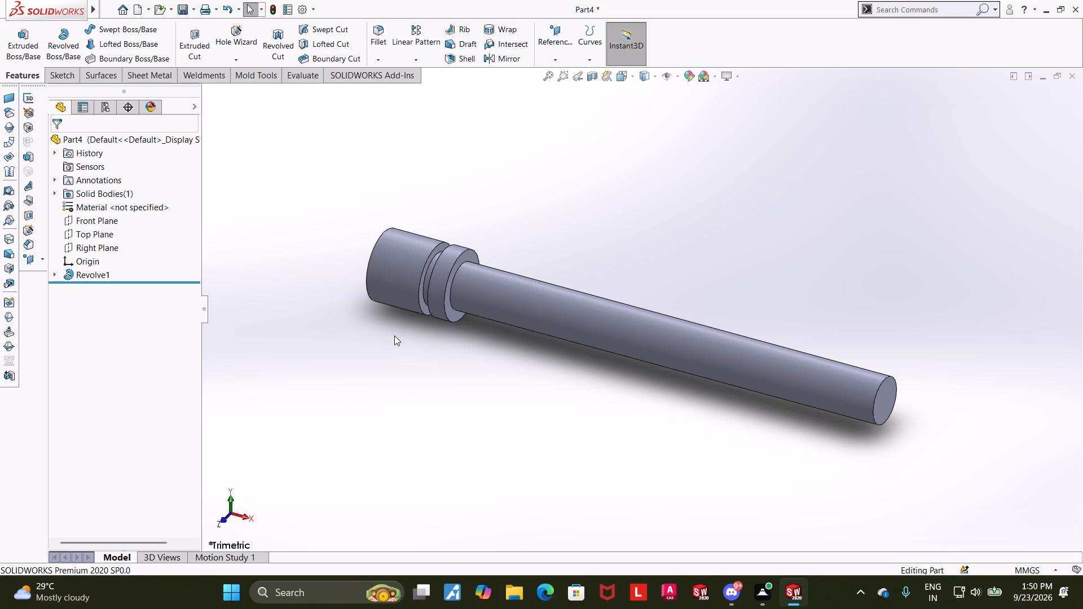
# Add a 60 mm blind M8x1.25 Metric Tap thread from the shank's free end edge using the Extrude thread method.
pyautogui.scroll(2, 813, 402)
pyautogui.moveTo(851, 363); pyautogui.dragTo(831, 356, button='middle')
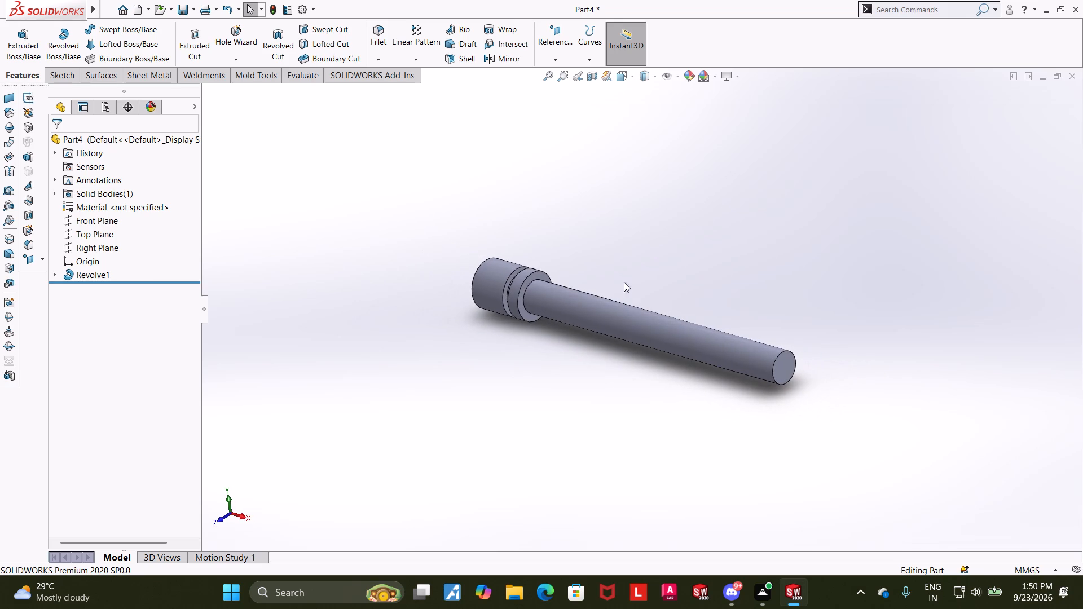
pyautogui.click(244, 65)
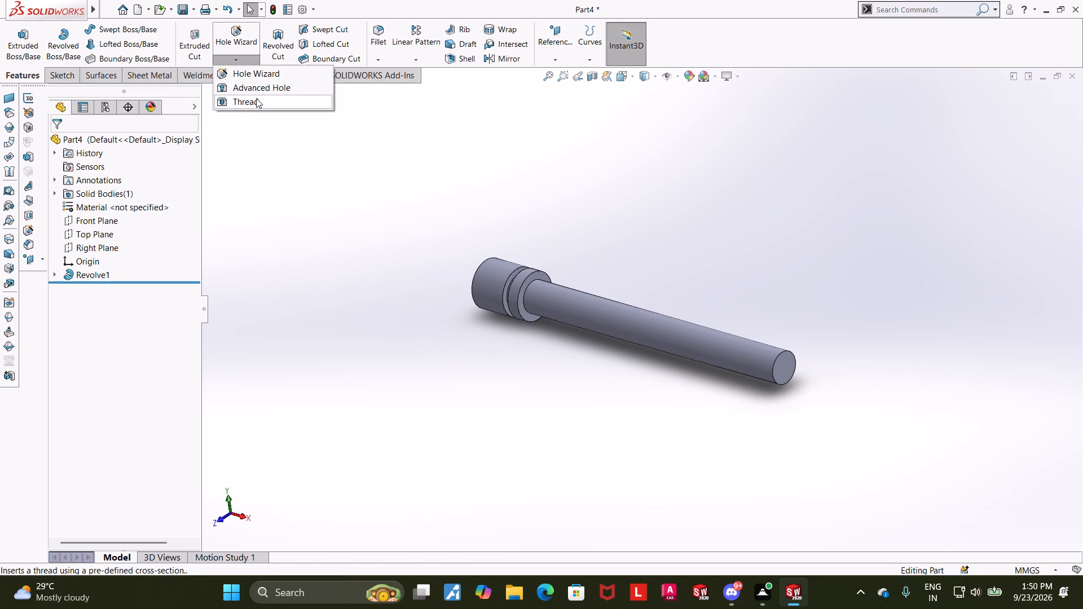
pyautogui.click(256, 98)
pyautogui.click(613, 315)
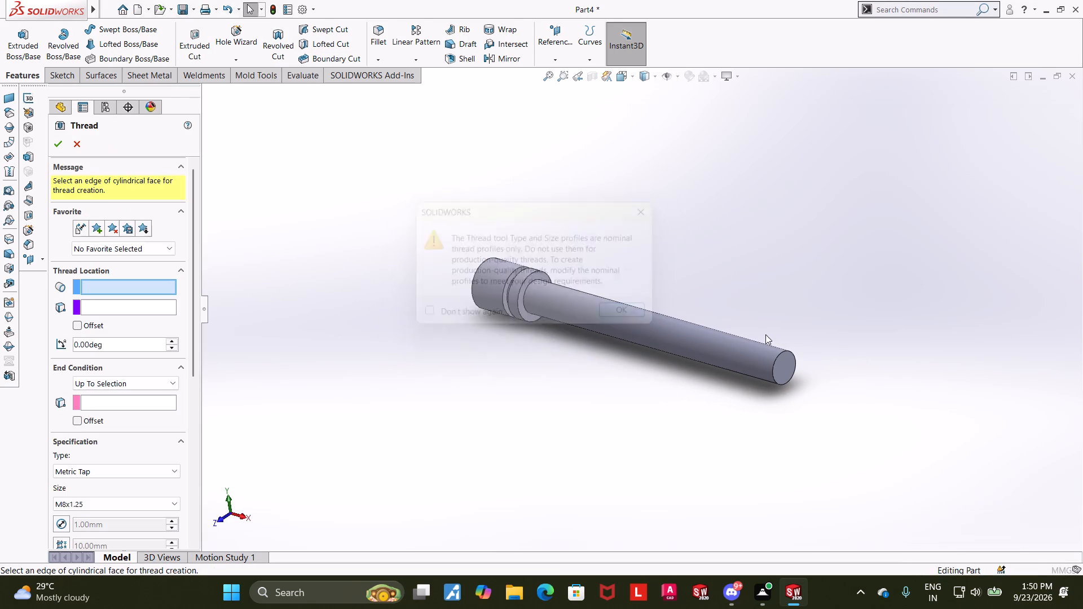
pyautogui.click(781, 354)
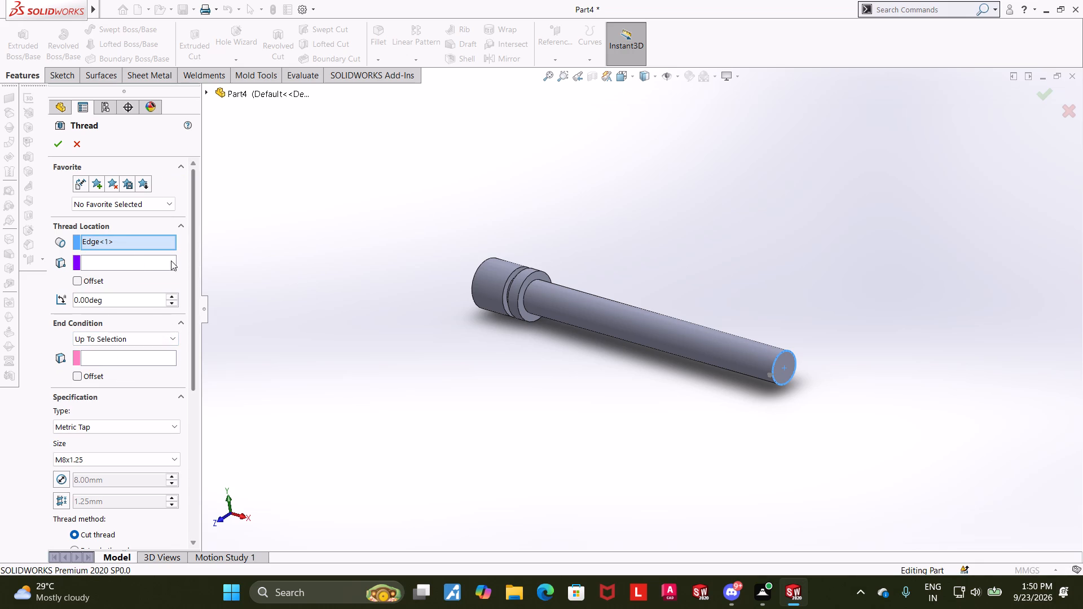
pyautogui.click(109, 336)
pyautogui.click(110, 350)
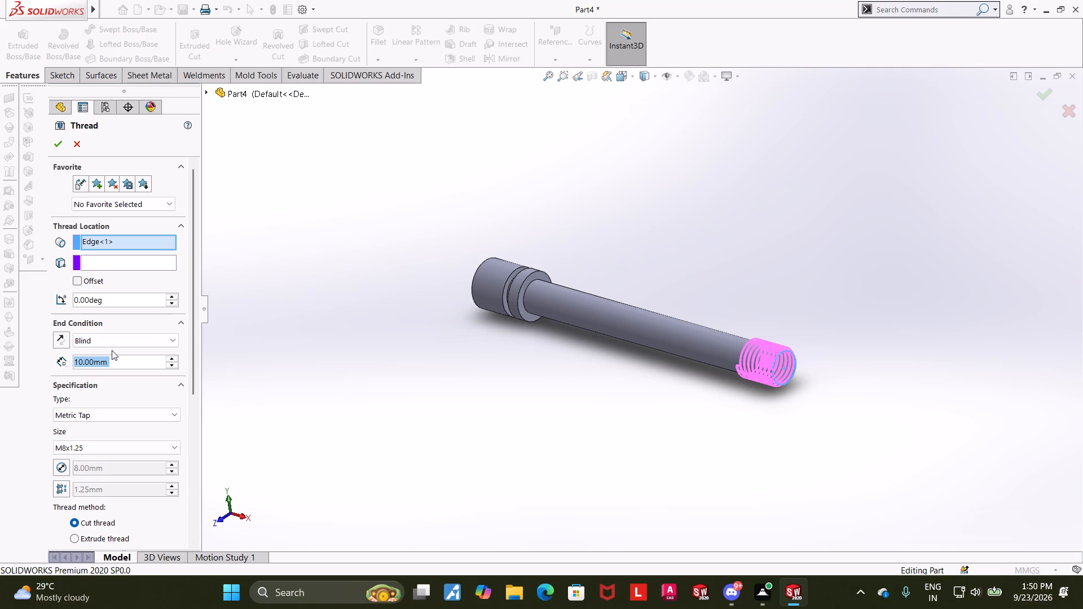
pyautogui.write('60')
pyautogui.press('Return')
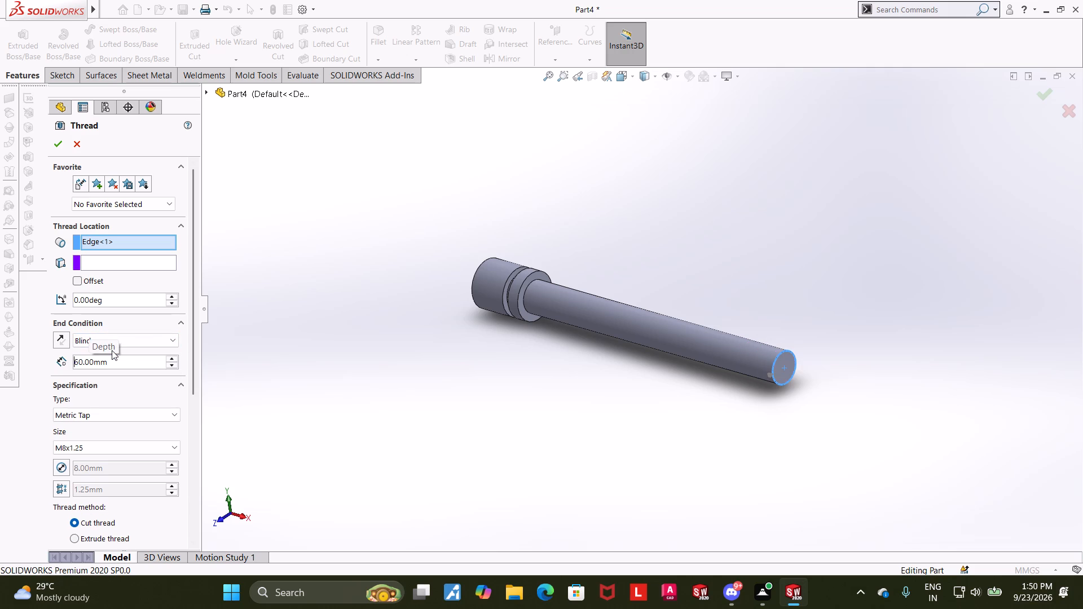
pyautogui.moveTo(196, 361); pyautogui.dragTo(193, 398)
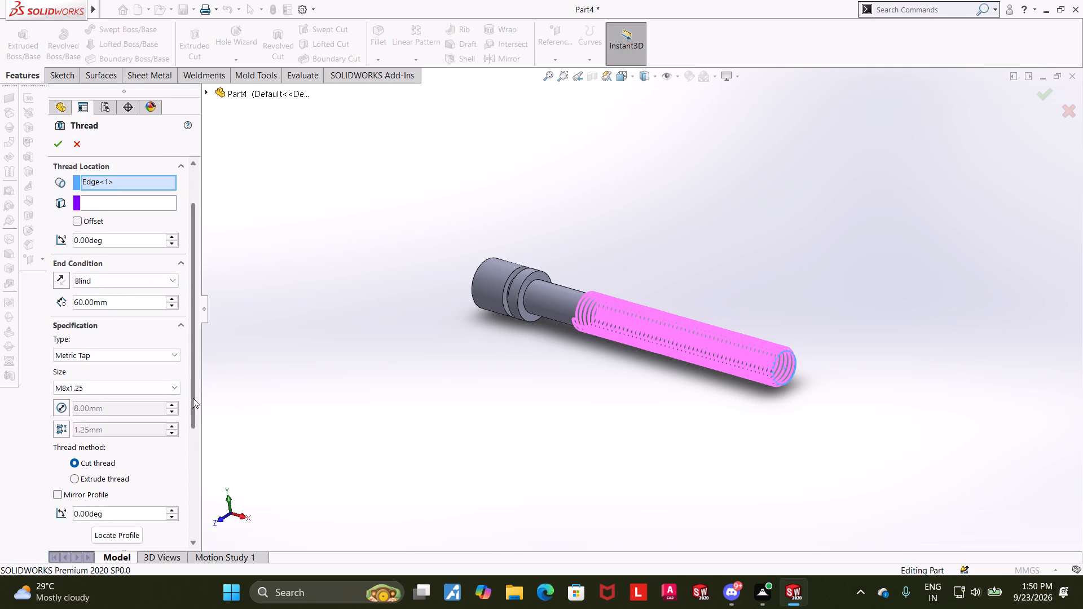
pyautogui.moveTo(193, 398); pyautogui.dragTo(192, 457)
pyautogui.click(73, 376)
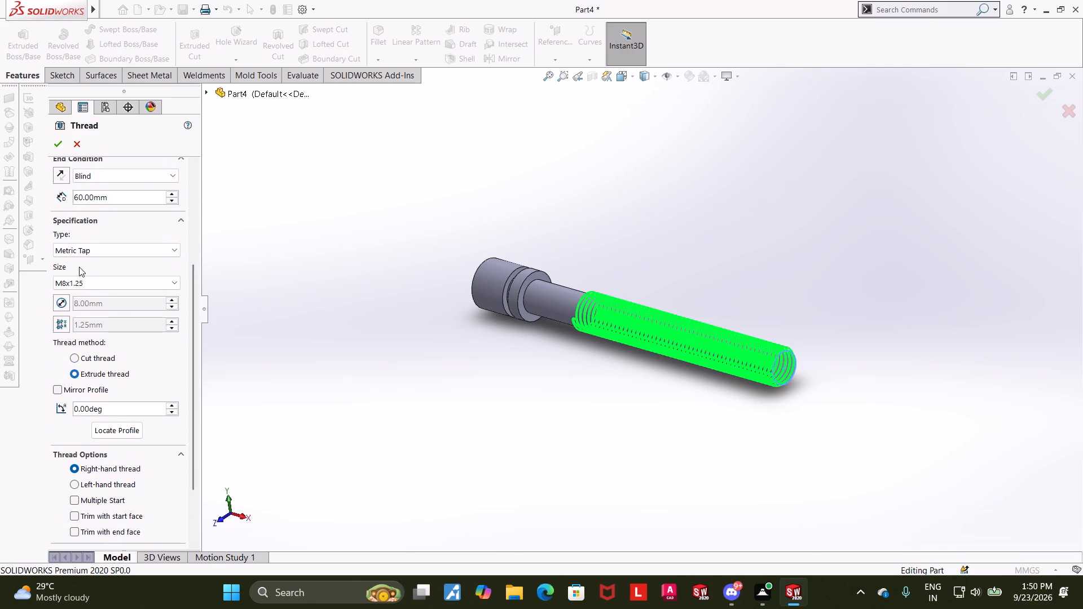
pyautogui.click(56, 151)
pyautogui.click(362, 314)
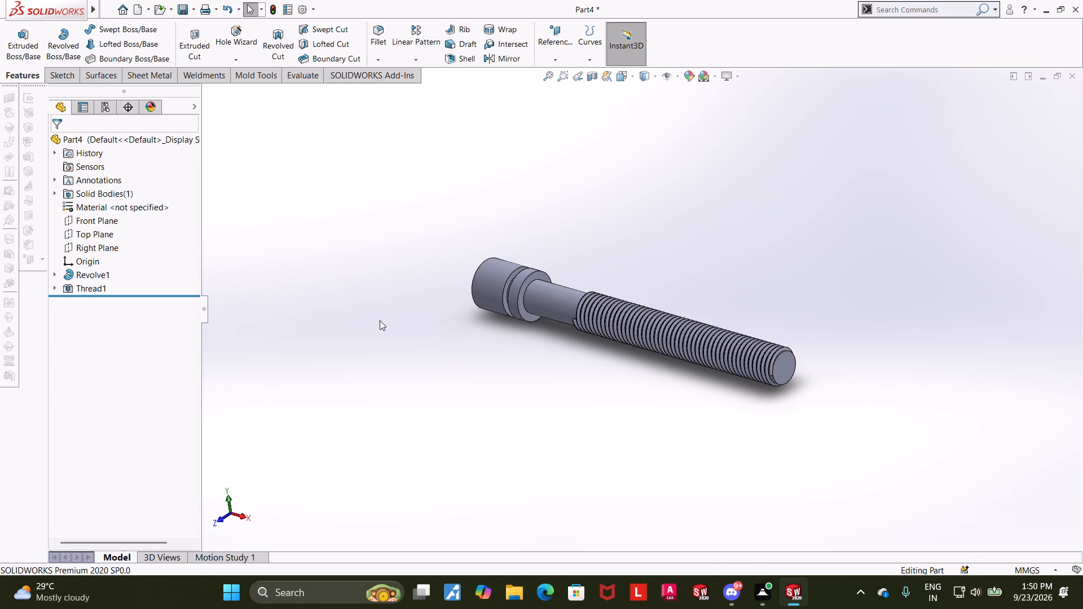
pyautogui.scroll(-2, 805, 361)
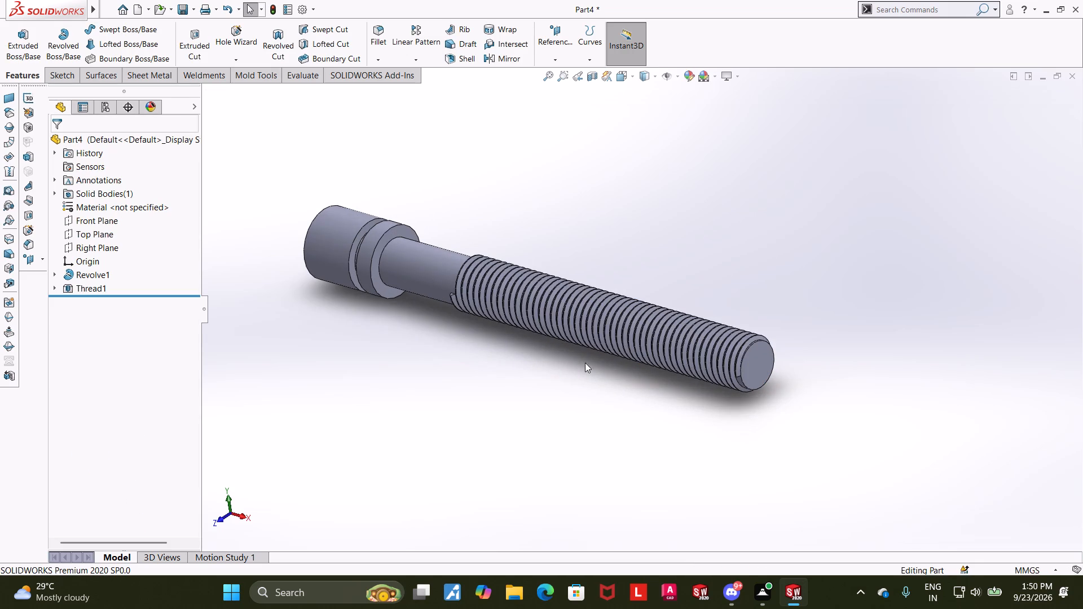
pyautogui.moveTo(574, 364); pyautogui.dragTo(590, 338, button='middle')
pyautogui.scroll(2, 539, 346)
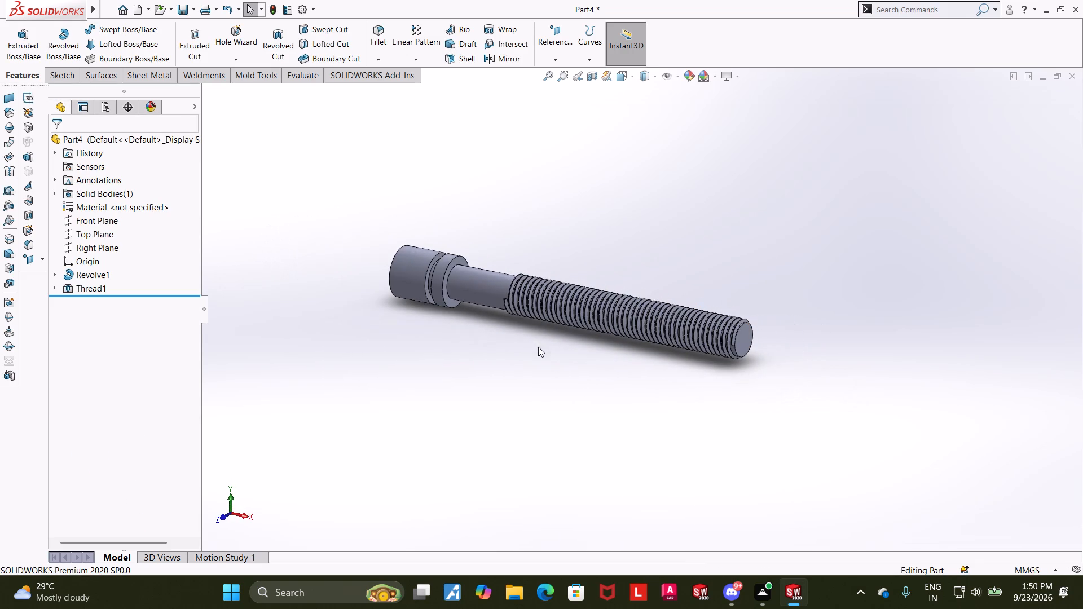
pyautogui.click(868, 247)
# On the Front Plane, sketch a circle about 4.5 mm in diameter on the head, centred level with the origin about 3.5 mm away.
pyautogui.click(84, 222)
pyautogui.click(94, 207)
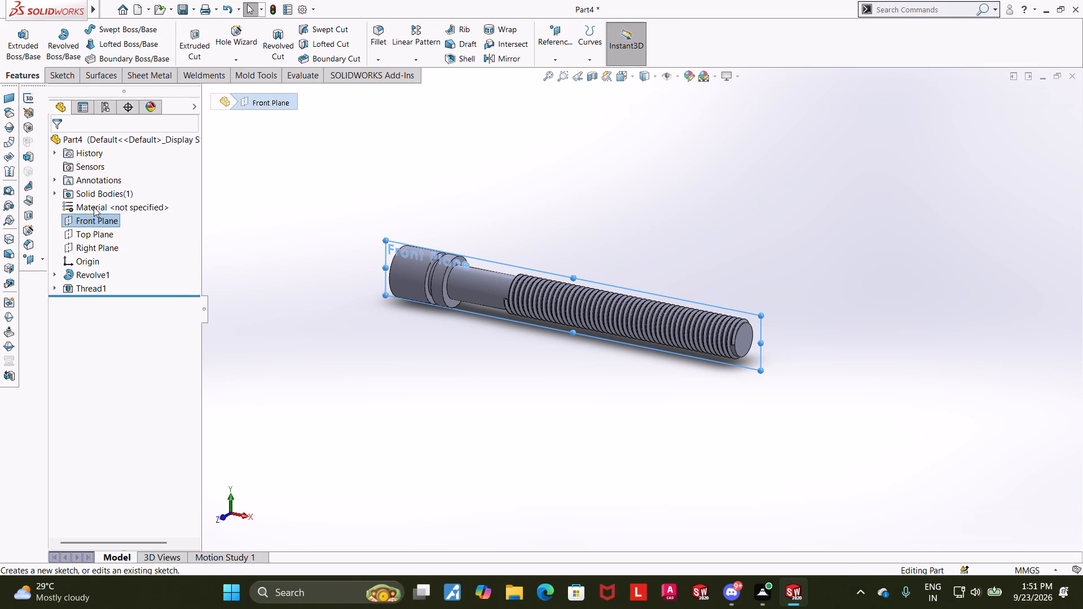
pyautogui.click(99, 306)
pyautogui.click(126, 286)
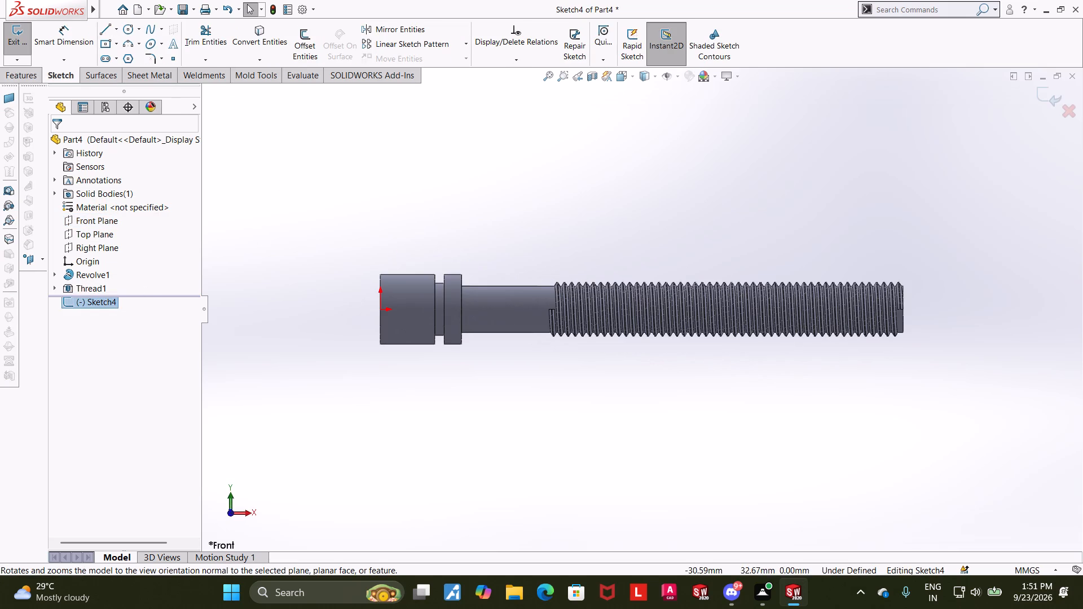
pyautogui.click(133, 33)
pyautogui.scroll(-3, 516, 307)
pyautogui.click(338, 311)
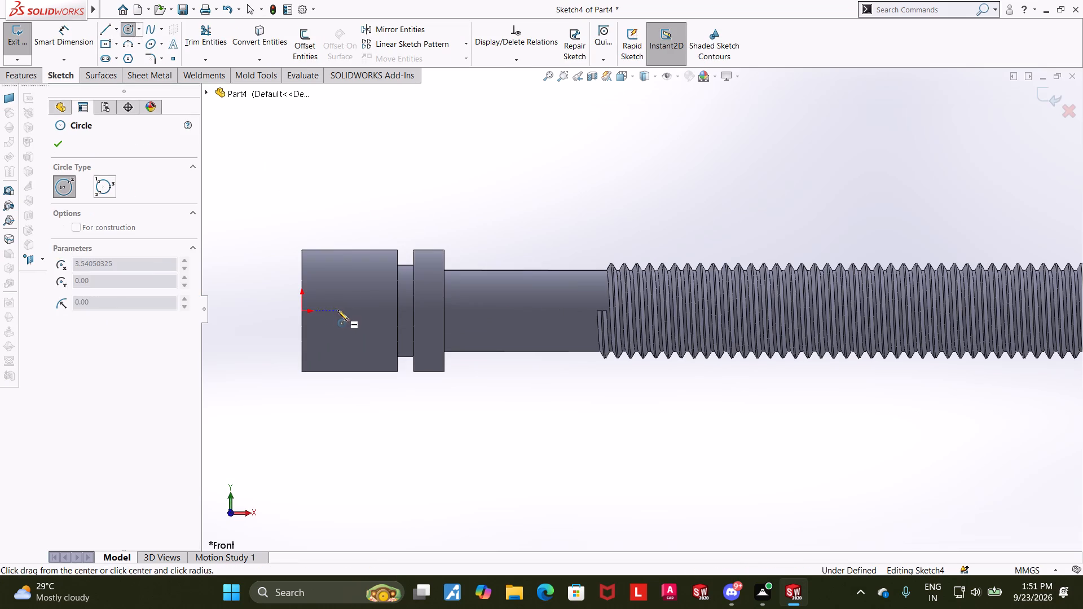
pyautogui.click(356, 298)
pyautogui.press('Escape')
# Dimension the circle's diameter as 5 mm.
pyautogui.click(54, 33)
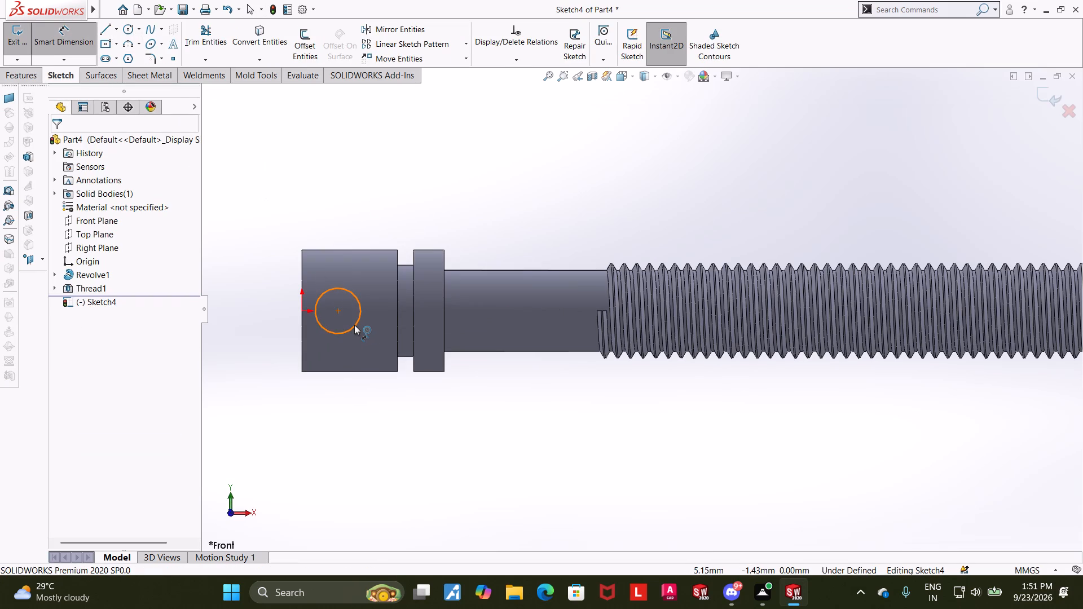
pyautogui.click(355, 325)
pyautogui.click(355, 351)
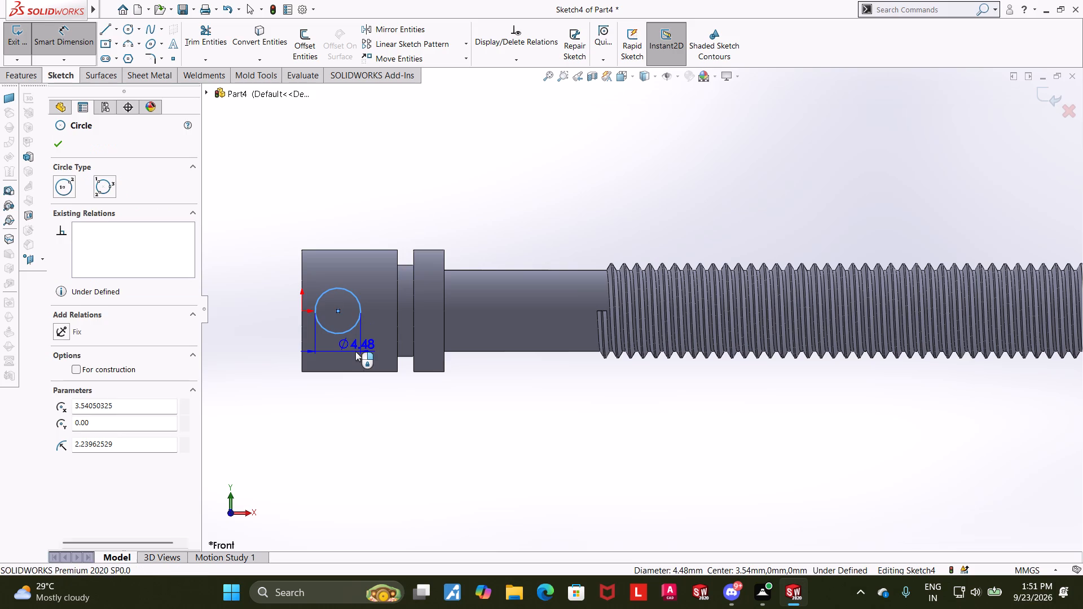
pyautogui.press('5')
pyautogui.press('Return')
pyautogui.press('Escape')
pyautogui.press('Escape')
pyautogui.press('Escape')
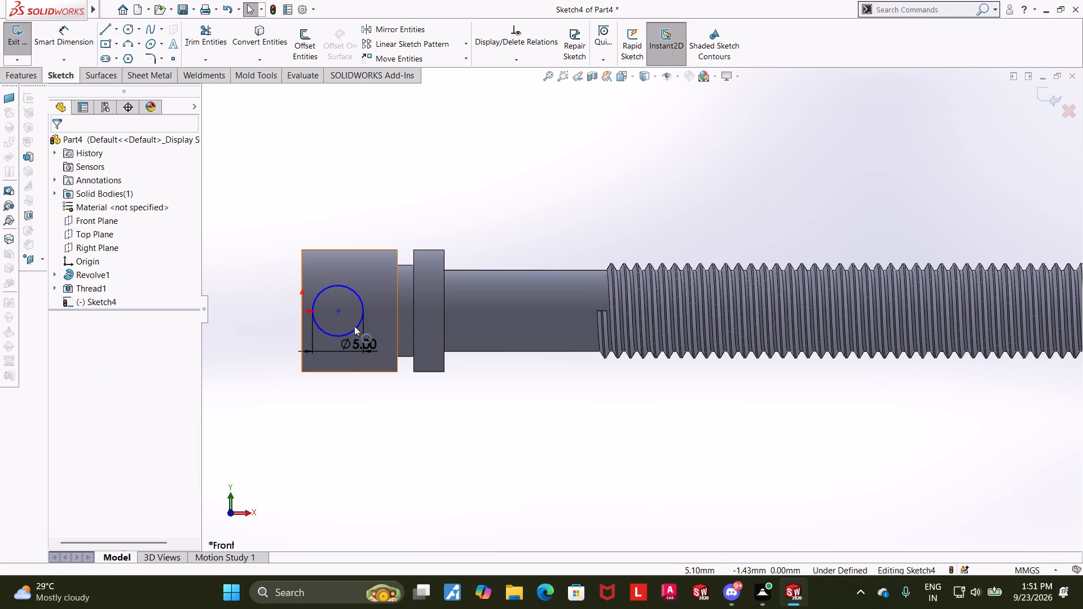
# Dimension the distance from the origin to the circle's centre as 5 mm.
pyautogui.click(73, 32)
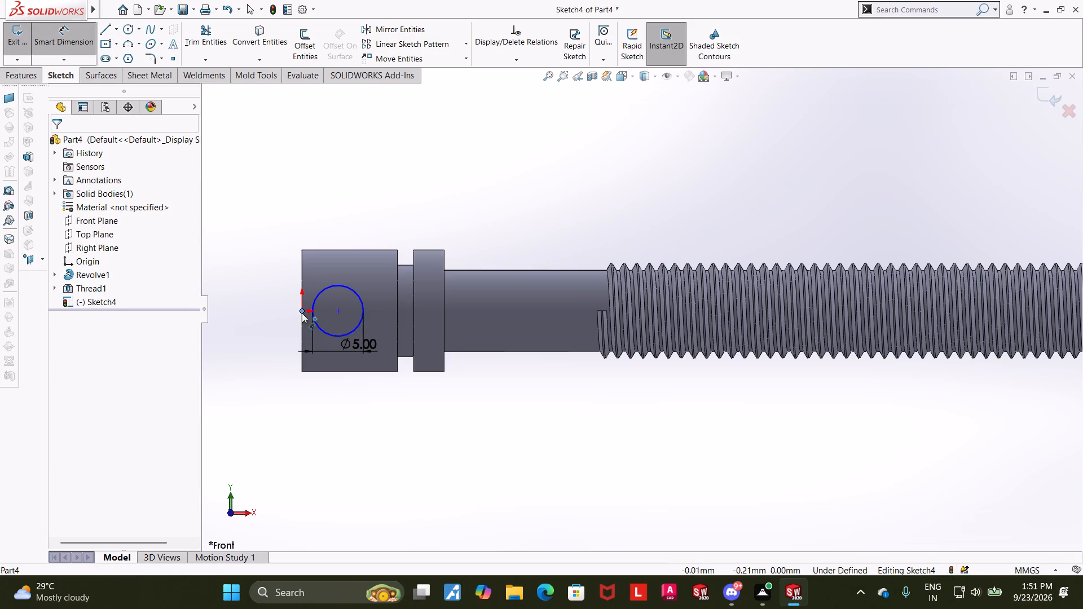
pyautogui.keyDown('ctrl'); pyautogui.click(302, 313); pyautogui.keyUp('ctrl')
pyautogui.keyDown('ctrl'); pyautogui.click(336, 310); pyautogui.keyUp('ctrl')
pyautogui.click(332, 216)
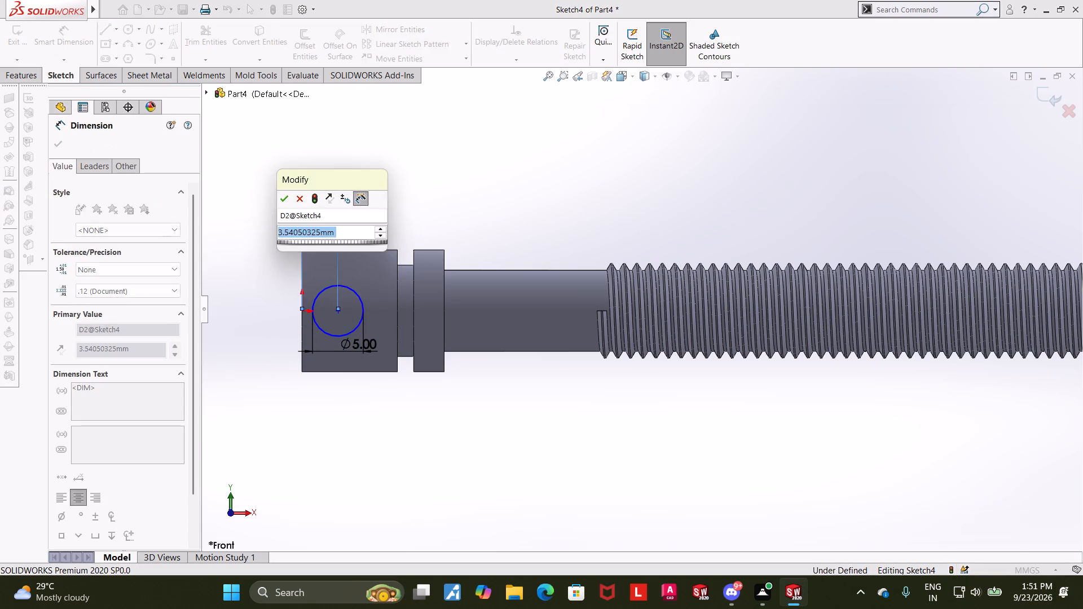
pyautogui.press('5')
pyautogui.press('Return')
pyautogui.press('Escape')
pyautogui.press('Escape')
pyautogui.press('Escape')
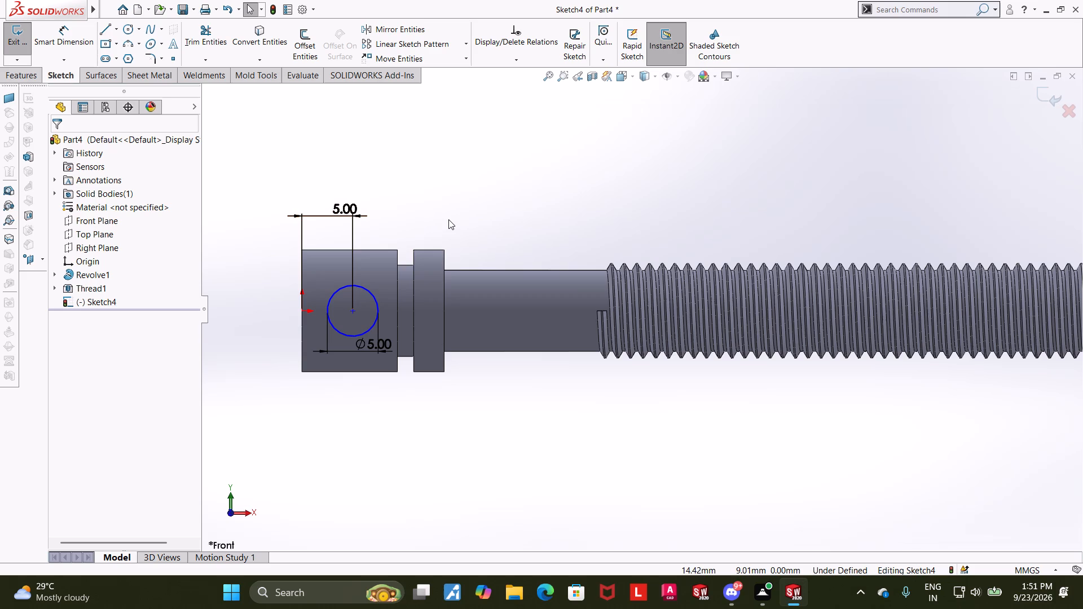
# Exit the sketch and cut the circle through the head in both directions with Extruded Cut.
pyautogui.scroll(2, 659, 227)
pyautogui.click(1046, 95)
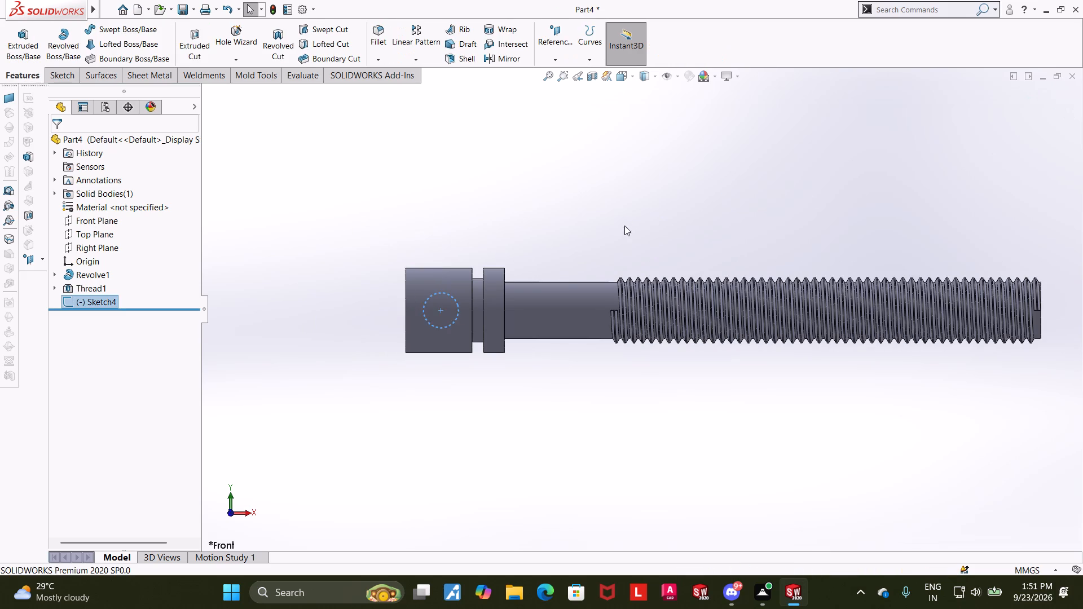
pyautogui.moveTo(628, 226); pyautogui.dragTo(683, 232, button='middle')
pyautogui.click(180, 43)
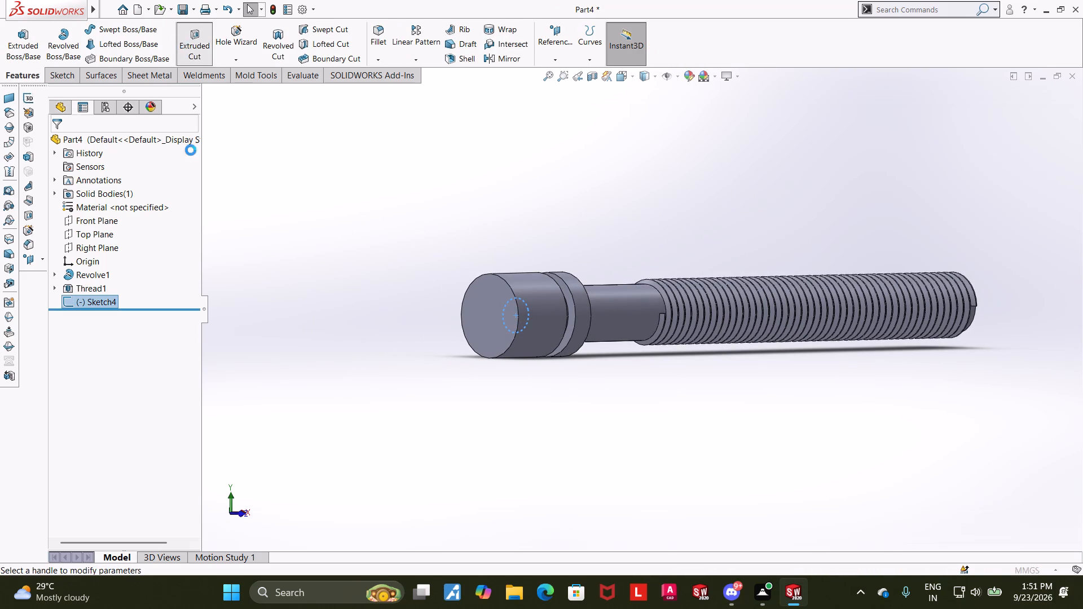
pyautogui.click(105, 224)
pyautogui.click(108, 257)
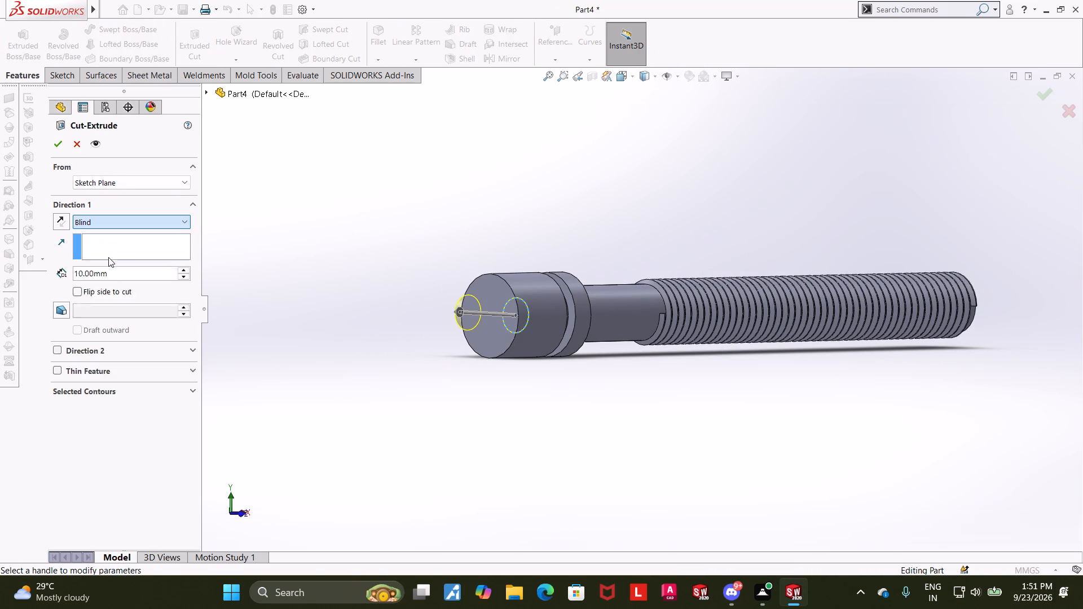
pyautogui.click(58, 148)
pyautogui.click(372, 212)
pyautogui.scroll(3, 369, 215)
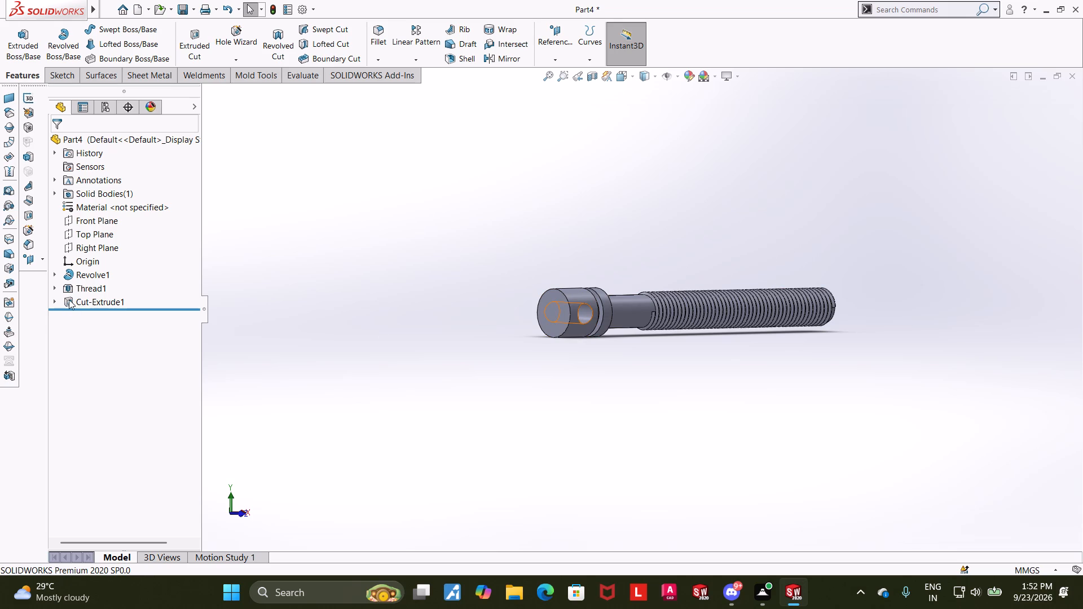
# Open the sketch of the head's cross hole for editing.
pyautogui.click(52, 302)
pyautogui.click(102, 317)
pyautogui.click(113, 285)
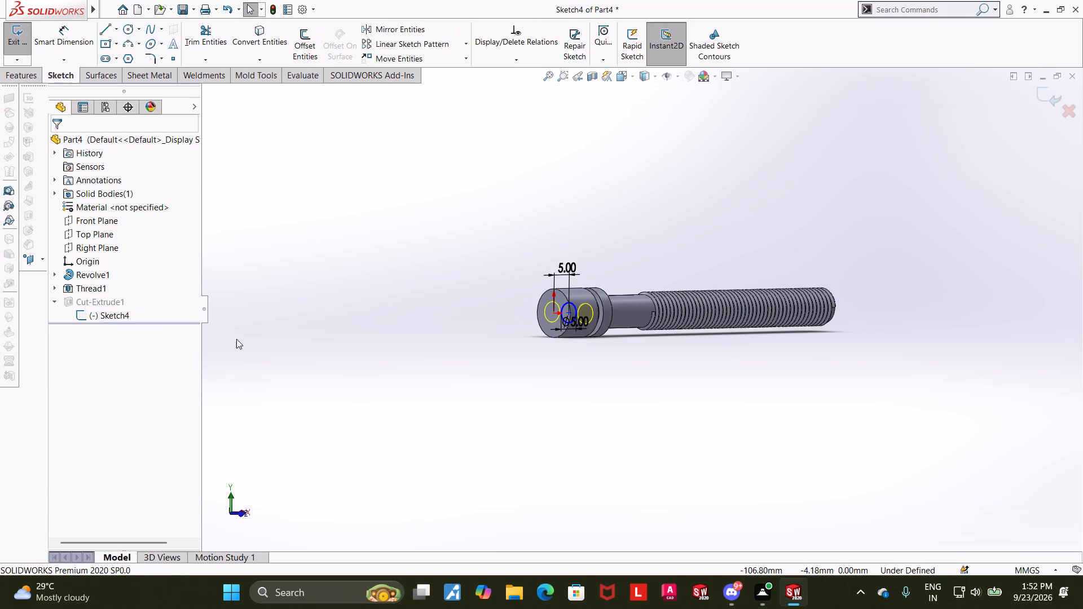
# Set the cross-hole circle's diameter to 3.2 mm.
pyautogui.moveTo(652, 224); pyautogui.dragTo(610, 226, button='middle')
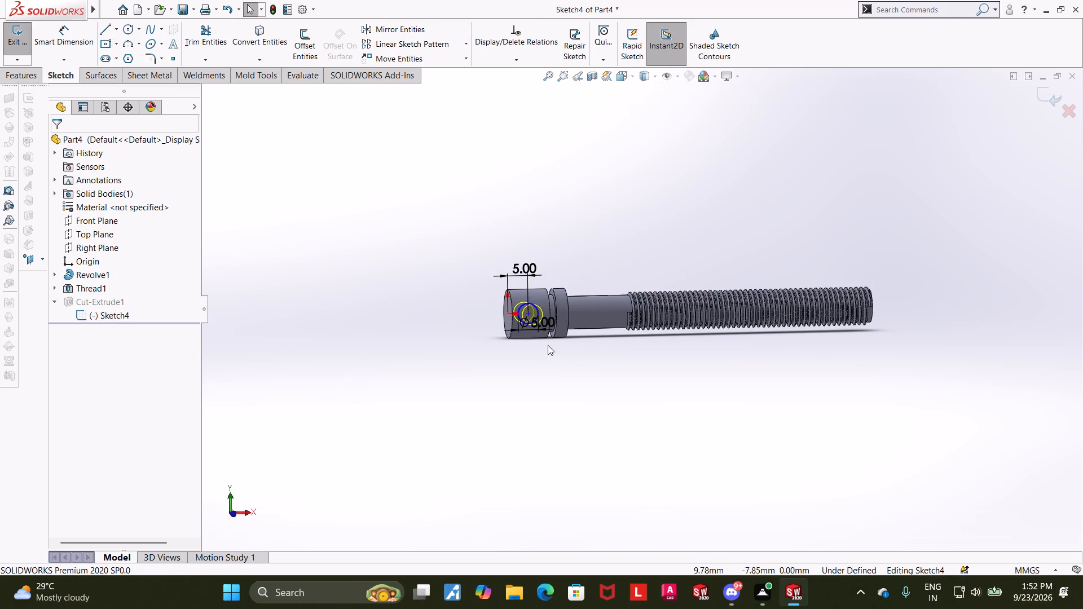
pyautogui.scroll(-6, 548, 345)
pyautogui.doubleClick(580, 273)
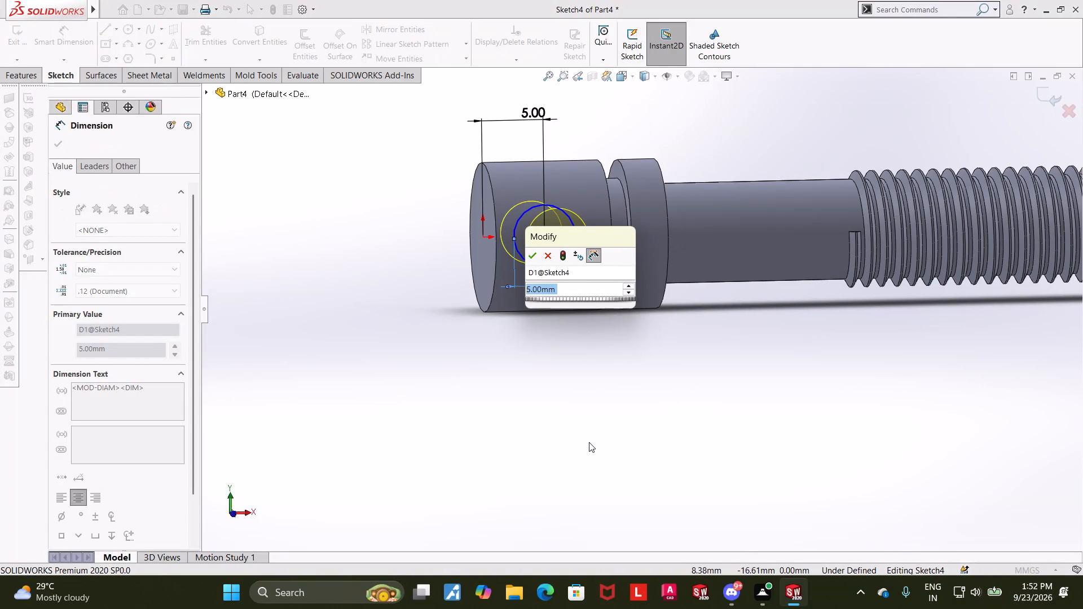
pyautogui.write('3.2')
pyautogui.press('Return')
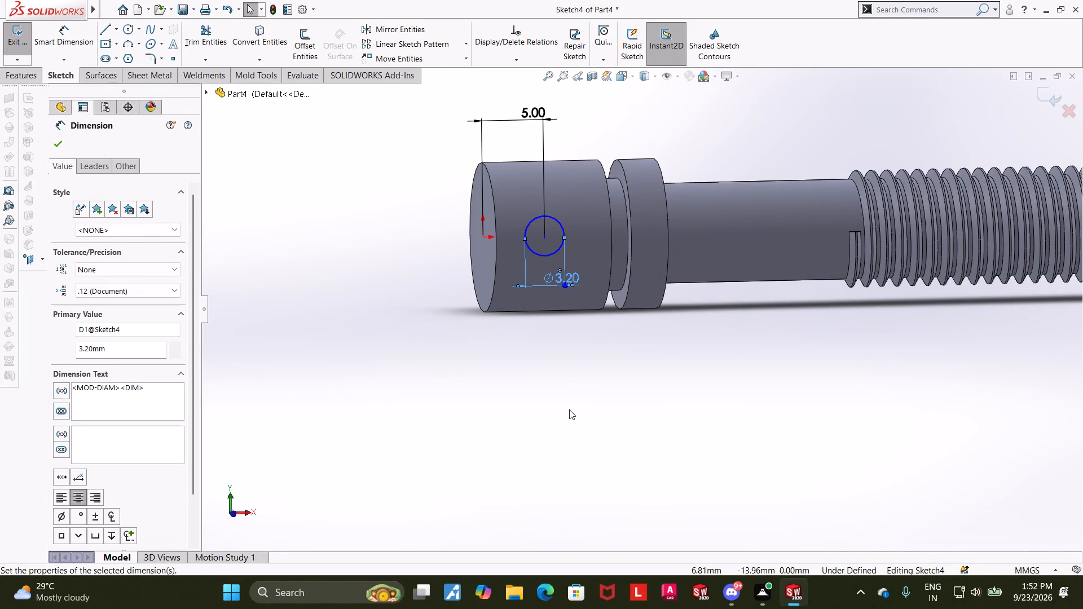
# Set the cross-hole circle's diameter to 5 mm.
pyautogui.doubleClick(558, 276)
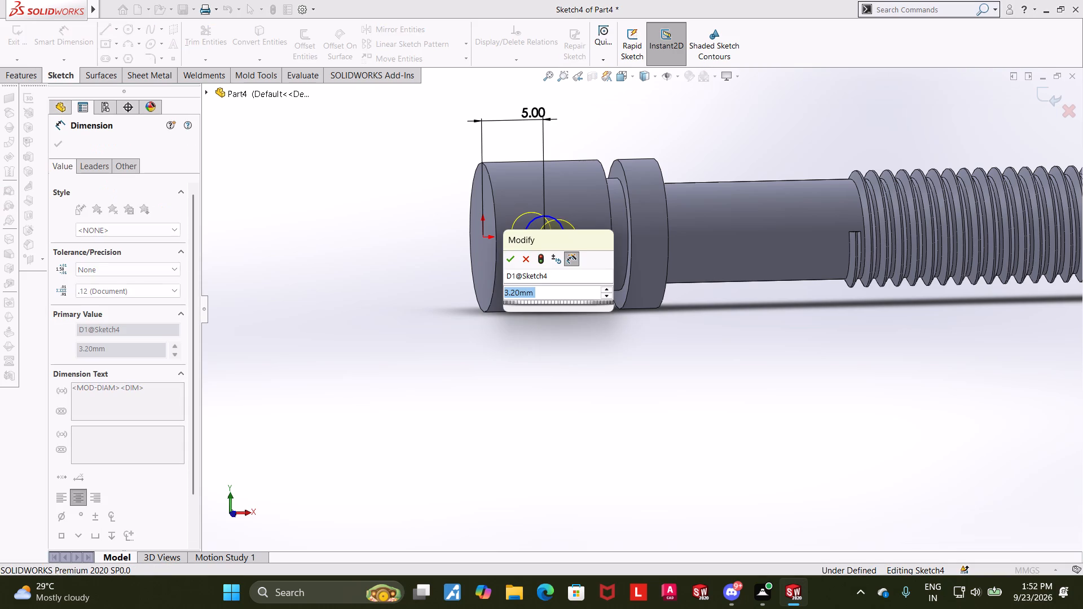
pyautogui.press('5')
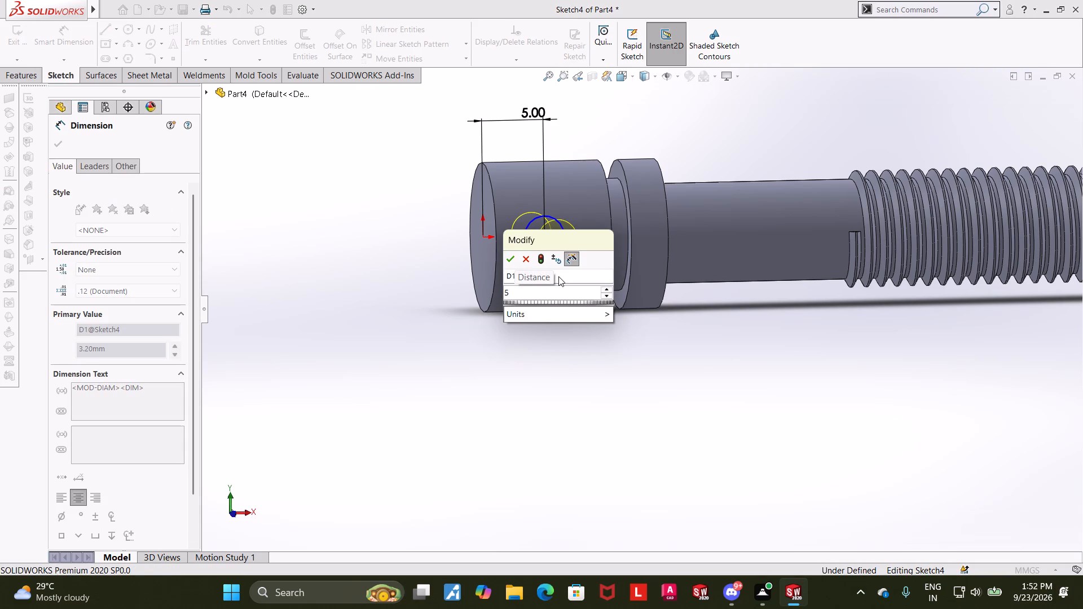
pyautogui.press('Return')
pyautogui.click(561, 460)
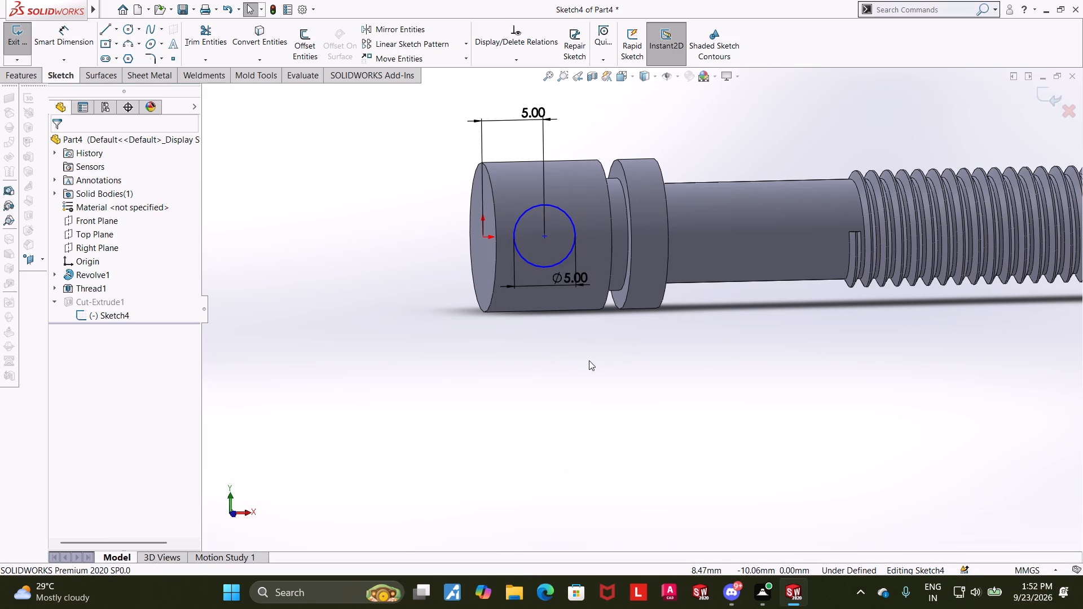
# Add a Horizontal relation between the cross-hole circle's centre and the origin.
pyautogui.scroll(3, 589, 361)
pyautogui.moveTo(612, 368); pyautogui.dragTo(637, 385, button='middle')
pyautogui.scroll(1, 637, 385)
pyautogui.click(87, 315)
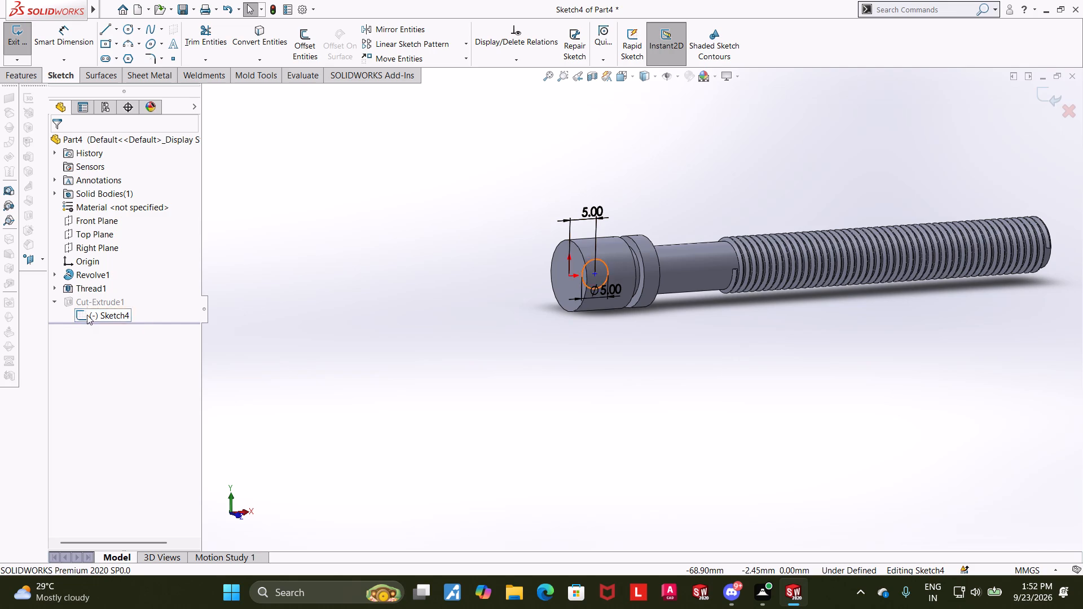
pyautogui.click(117, 298)
pyautogui.scroll(-6, 421, 333)
pyautogui.scroll(-4, 486, 290)
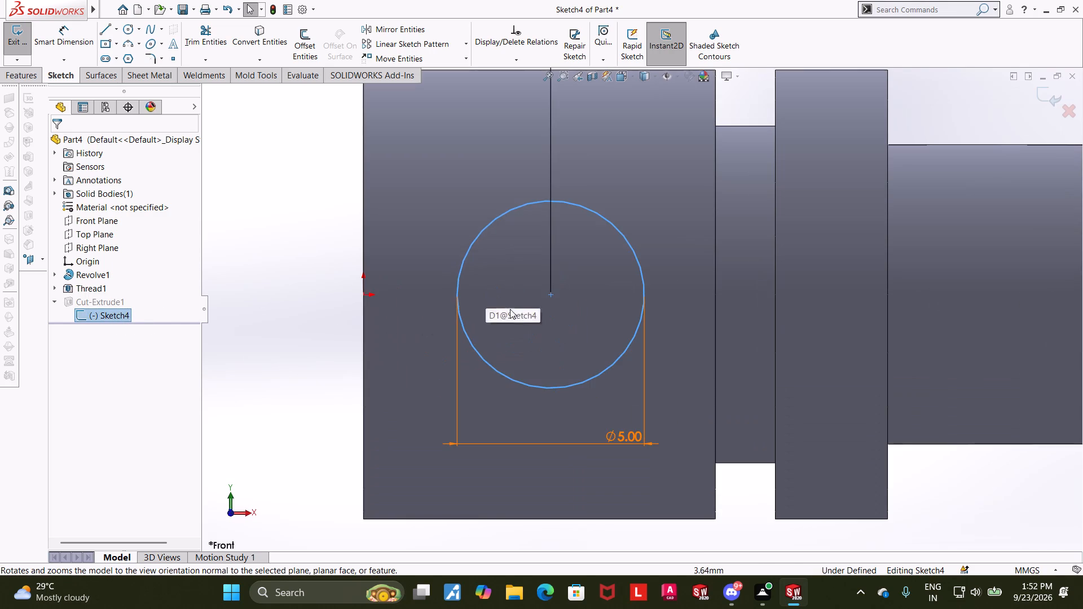
pyautogui.press('Escape')
pyautogui.click(551, 295)
pyautogui.keyDown('ctrl'); pyautogui.click(364, 294); pyautogui.keyUp('ctrl')
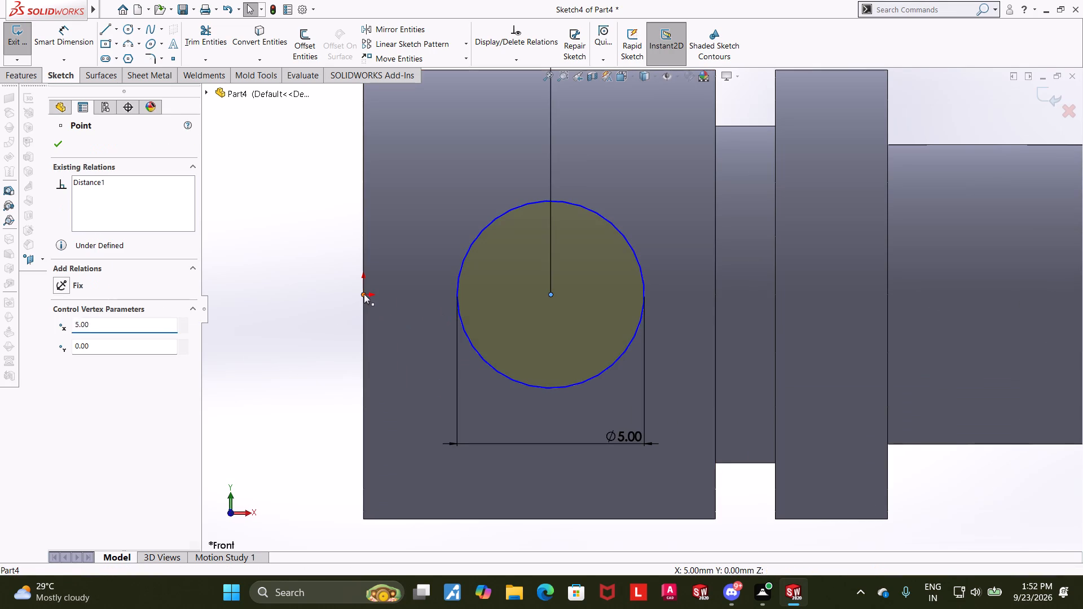
pyautogui.click(56, 343)
pyautogui.click(55, 151)
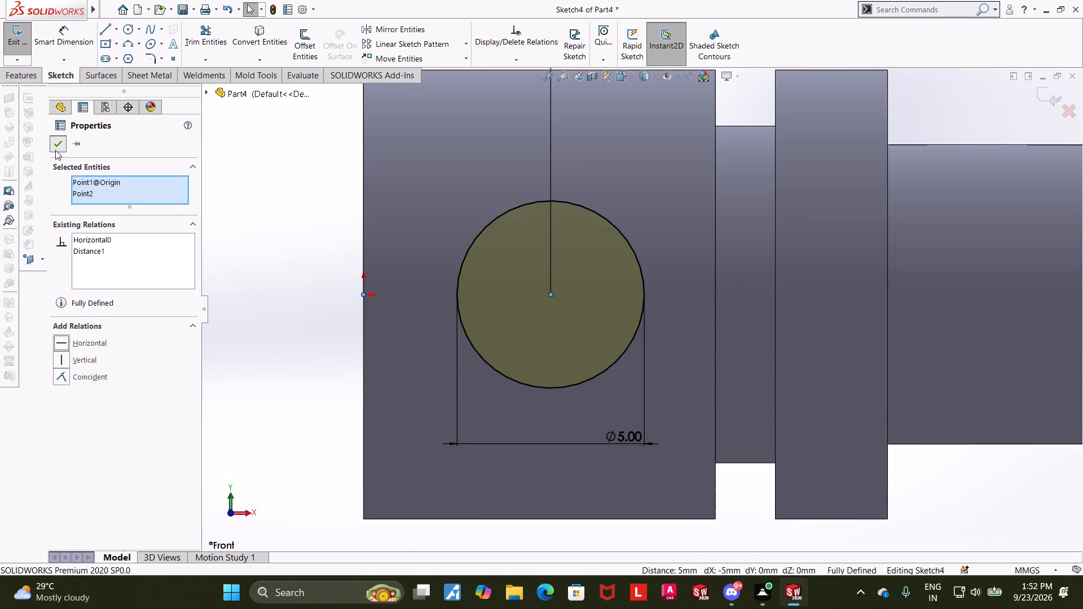
# Exit the cross-hole sketch and rebuild the cut through the screw head.
pyautogui.scroll(6, 354, 285)
pyautogui.moveTo(358, 288); pyautogui.dragTo(378, 300, button='middle')
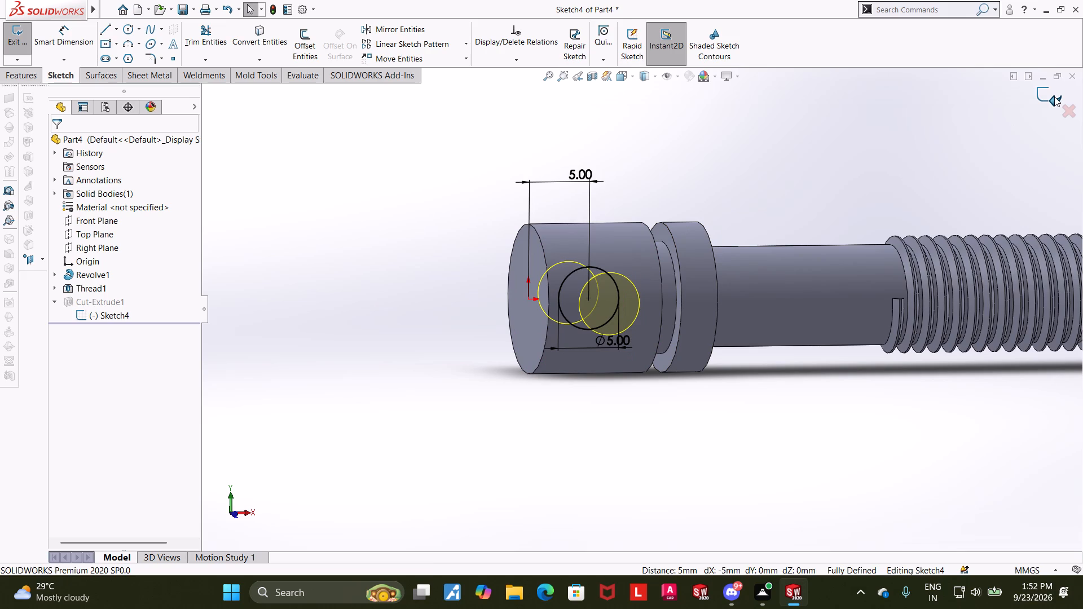
pyautogui.click(1054, 96)
pyautogui.scroll(3, 805, 175)
pyautogui.moveTo(799, 180); pyautogui.dragTo(826, 203, button='middle')
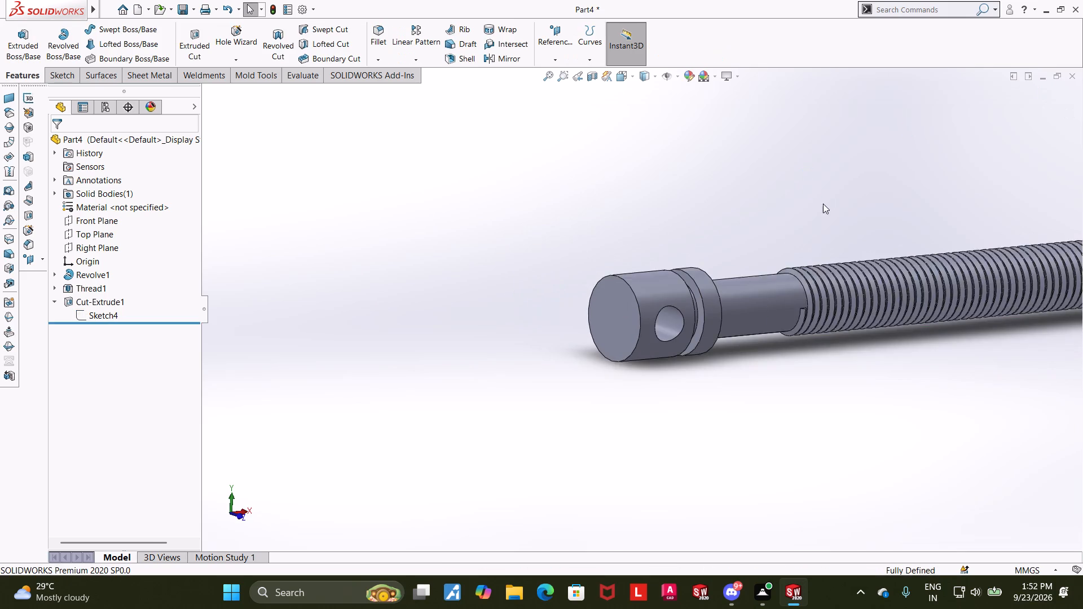
# Save the part in Downloads under the name Inner screw.
pyautogui.scroll(3, 820, 204)
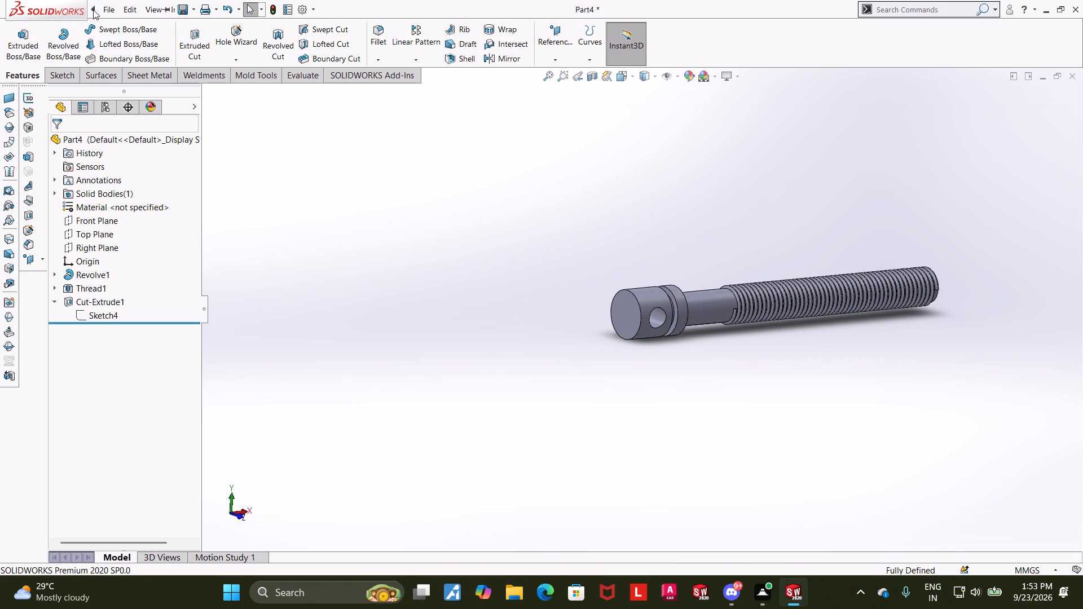
pyautogui.click(139, 155)
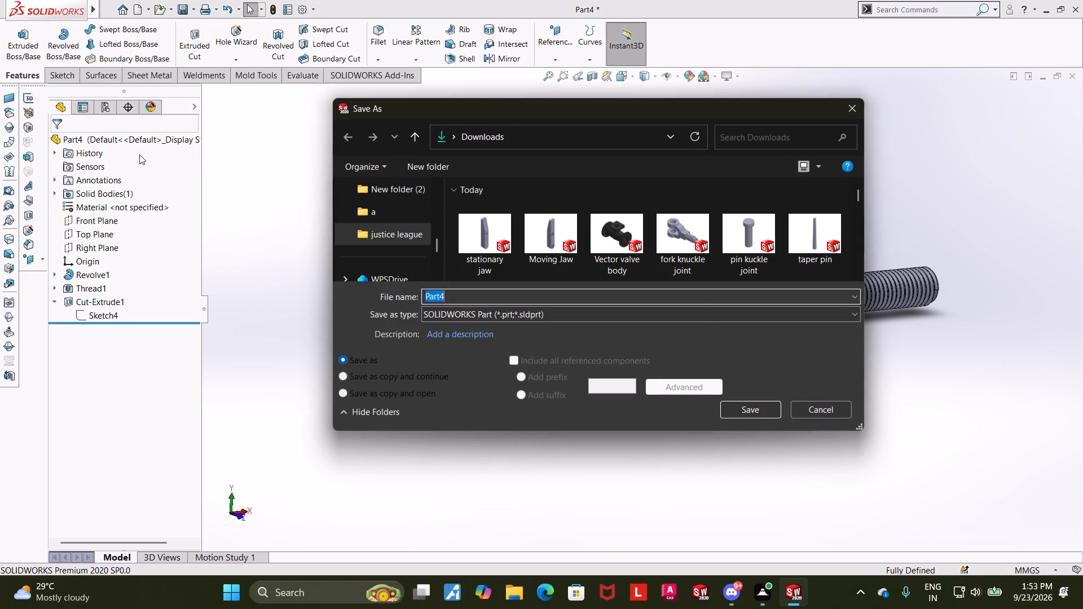
pyautogui.write('nner screw')
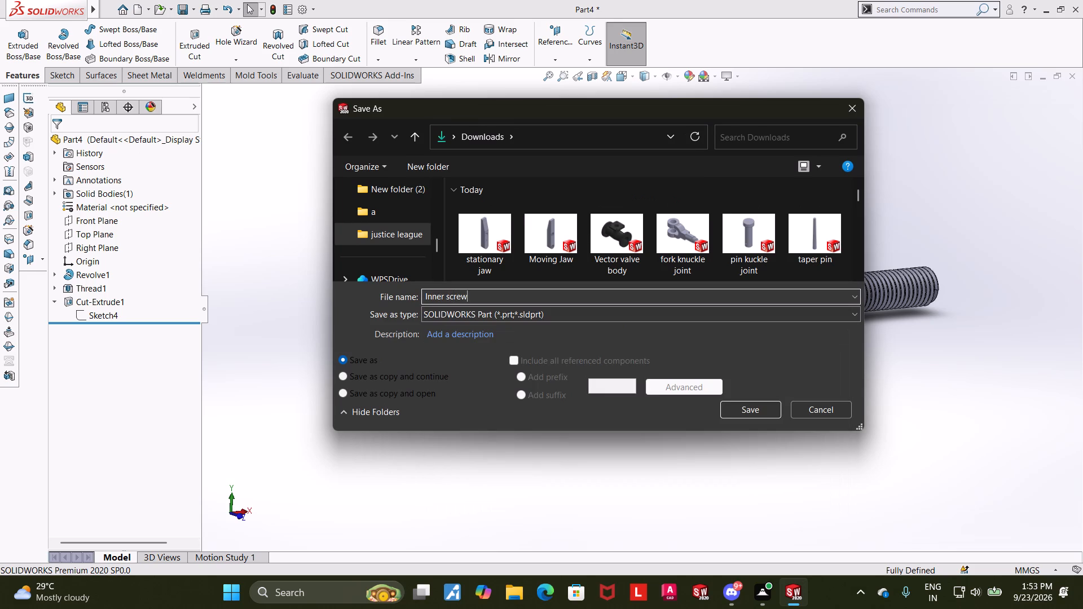
pyautogui.click(733, 407)
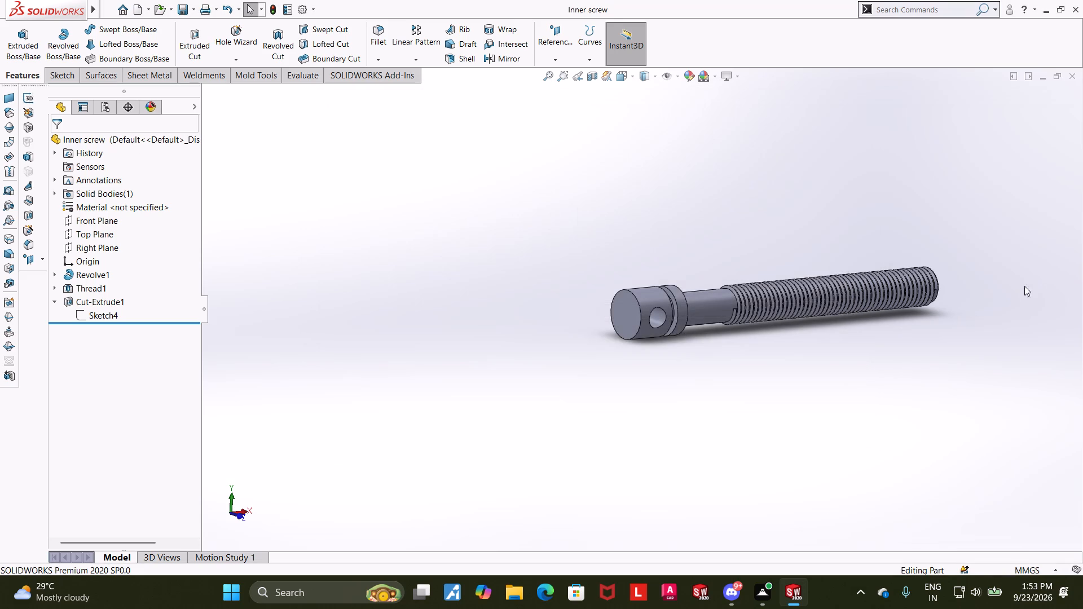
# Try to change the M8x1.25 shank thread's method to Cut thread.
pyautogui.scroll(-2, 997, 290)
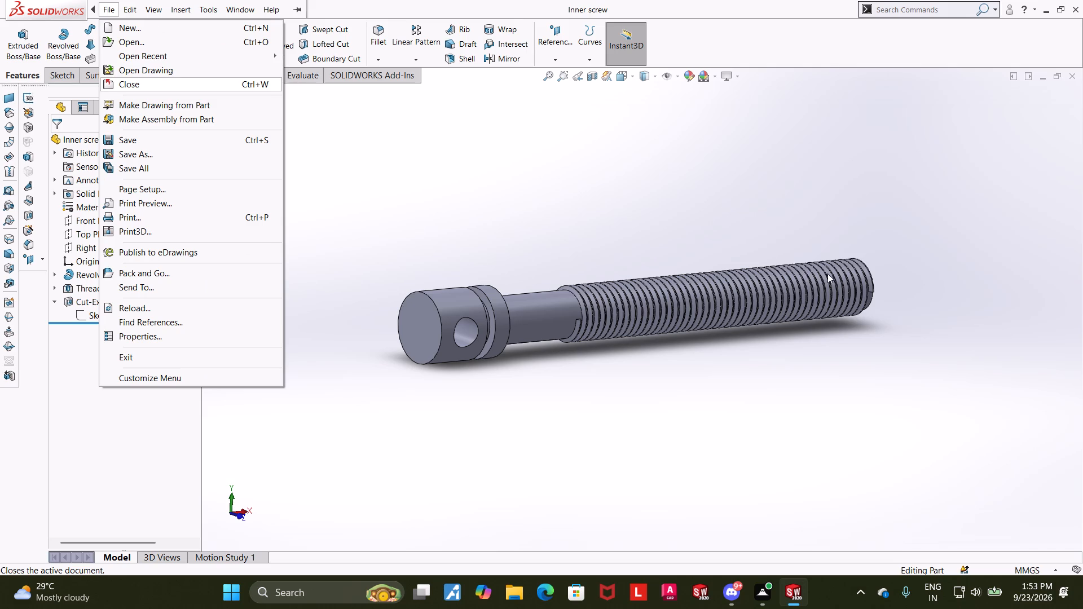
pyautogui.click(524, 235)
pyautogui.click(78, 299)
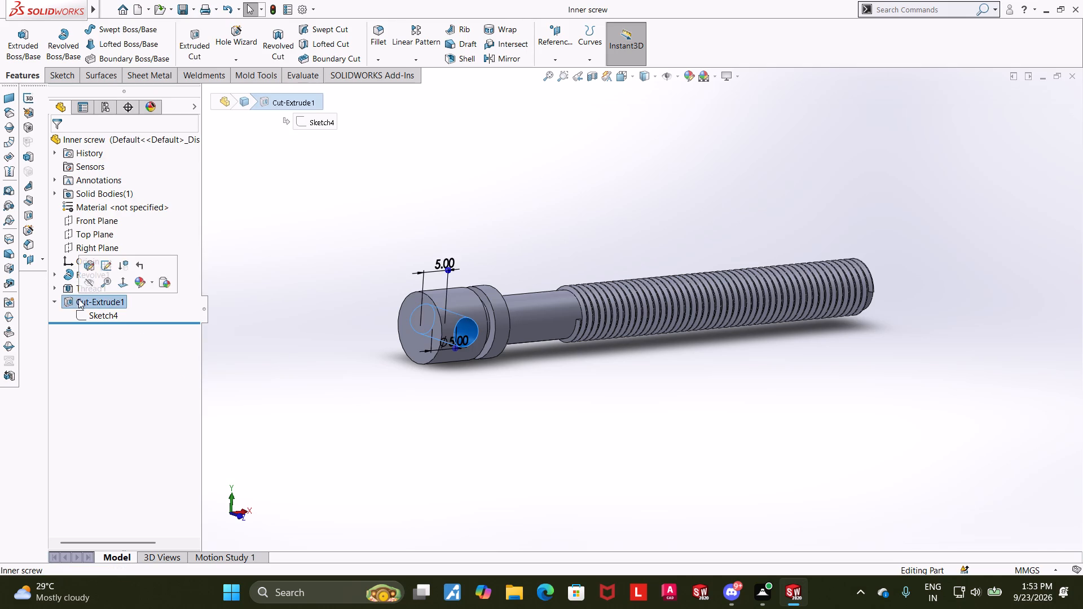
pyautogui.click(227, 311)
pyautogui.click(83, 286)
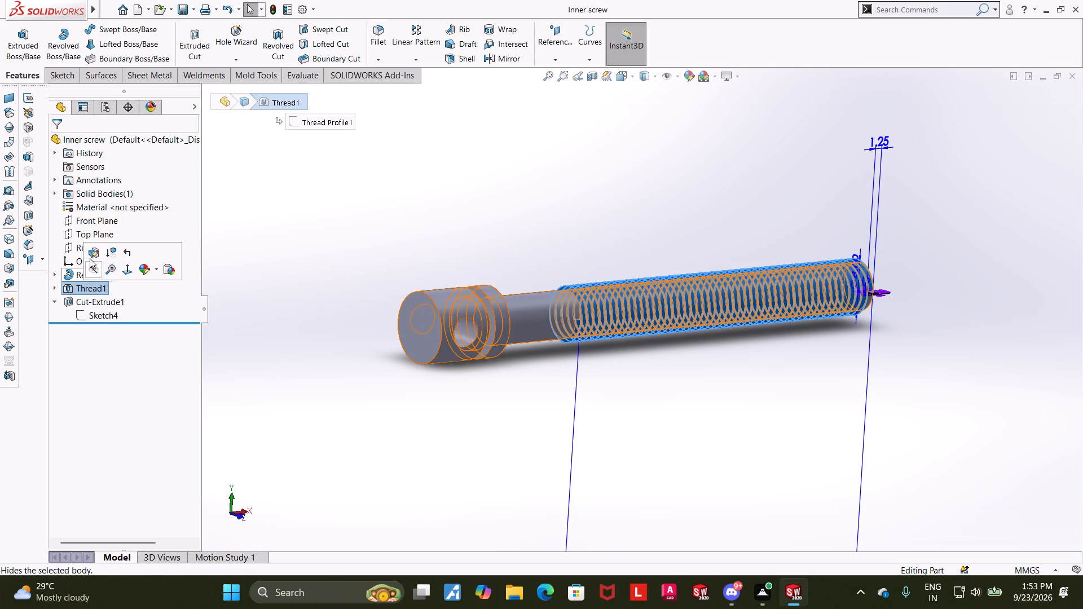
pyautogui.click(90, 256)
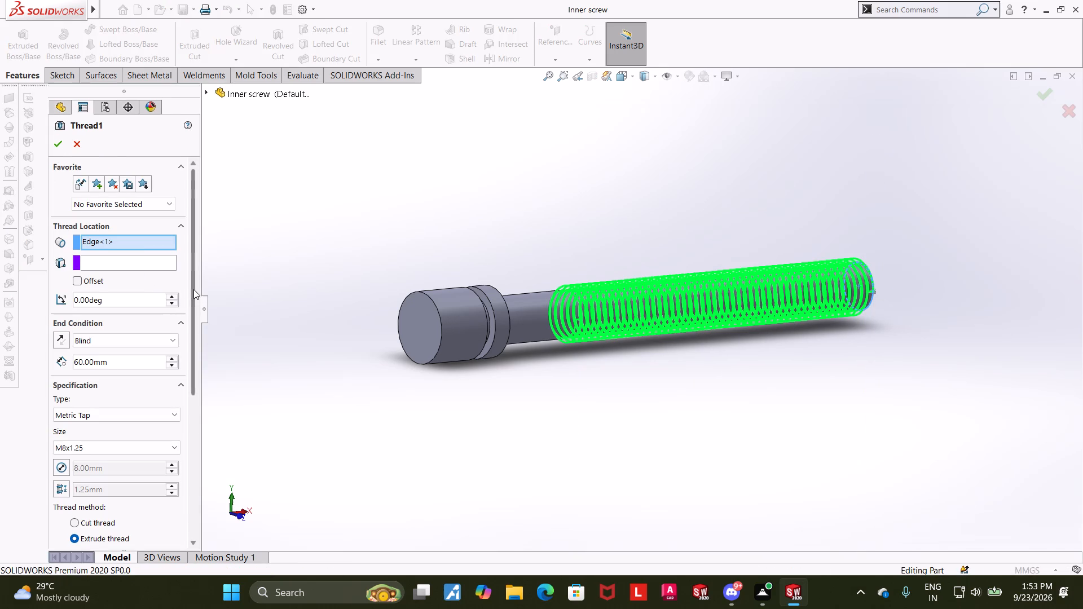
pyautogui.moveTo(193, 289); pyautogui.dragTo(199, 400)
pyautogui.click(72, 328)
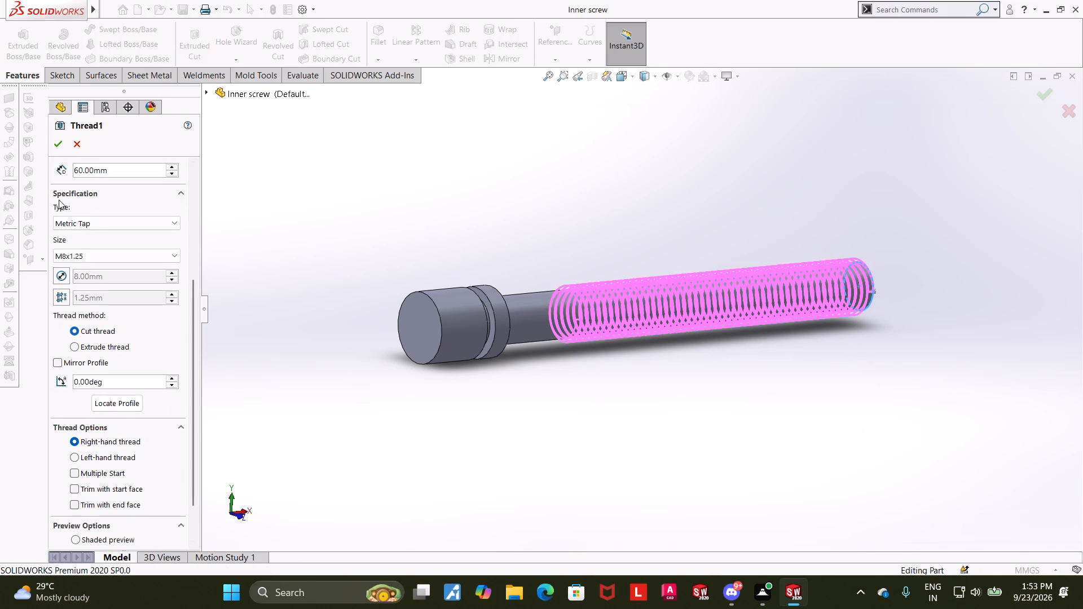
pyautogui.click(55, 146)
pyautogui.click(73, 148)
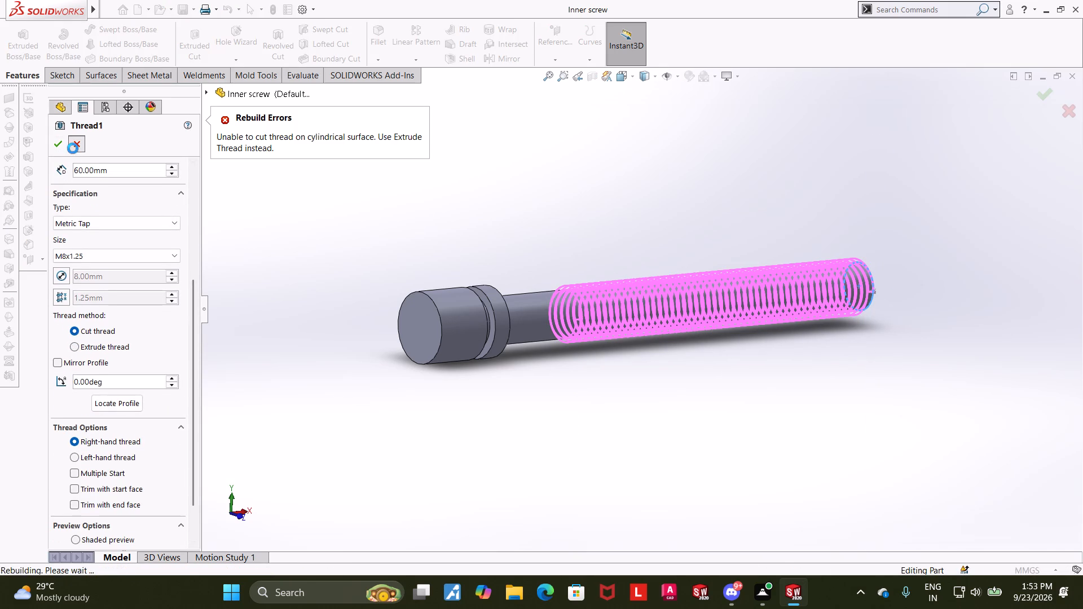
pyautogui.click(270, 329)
# Examine the screw's thread, grooved head and cross hole from several angles.
pyautogui.scroll(-1, 943, 266)
pyautogui.moveTo(908, 277); pyautogui.dragTo(893, 286, button='middle')
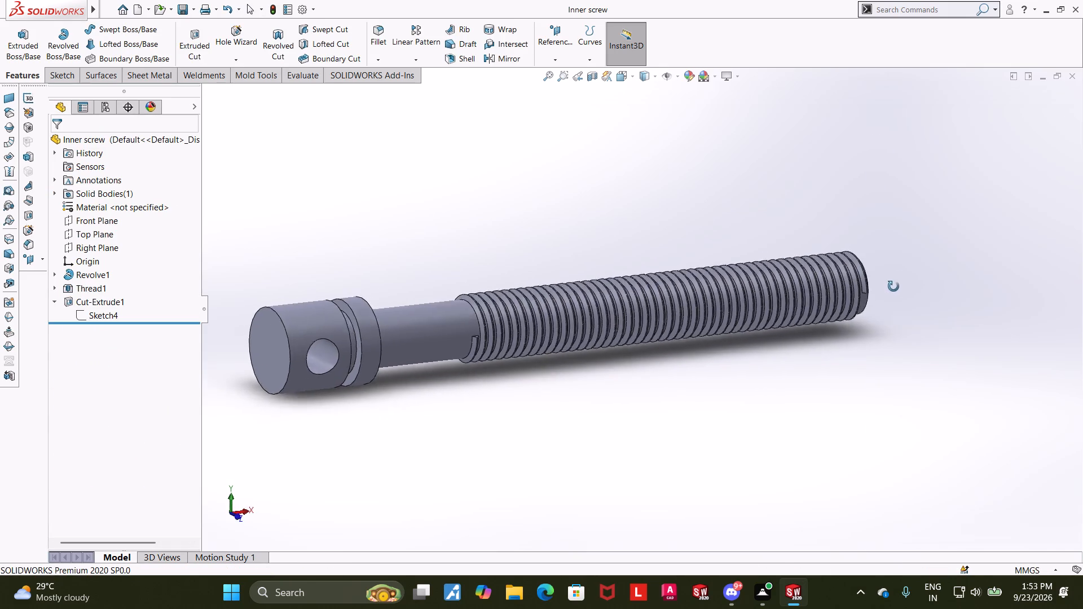
pyautogui.moveTo(893, 286); pyautogui.dragTo(891, 471, button='middle')
pyautogui.moveTo(887, 407); pyautogui.dragTo(868, 297, button='middle')
pyautogui.scroll(-1, 866, 281)
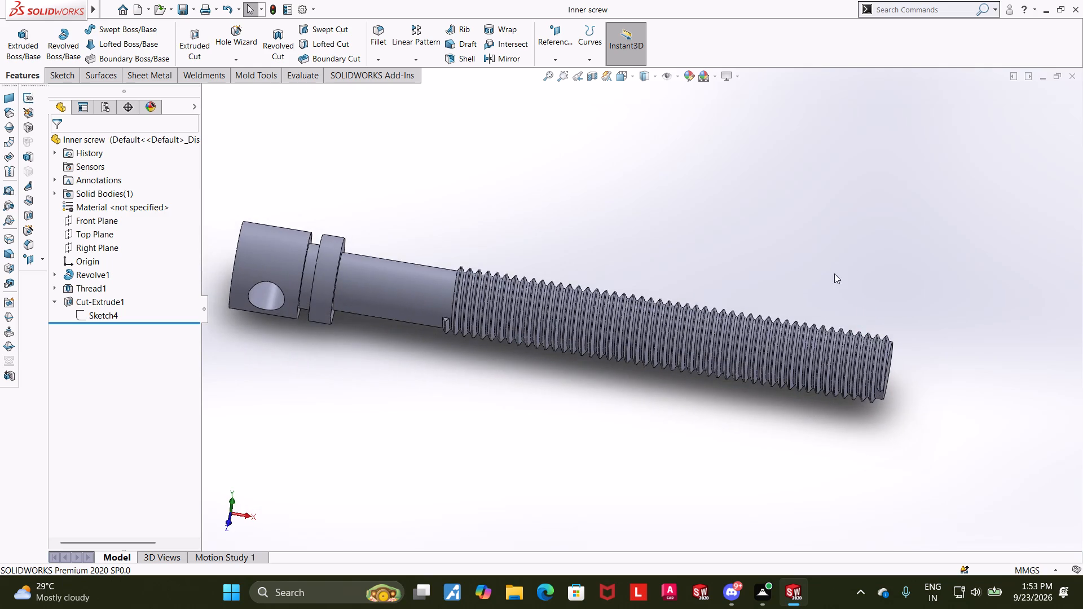
pyautogui.scroll(3, 834, 284)
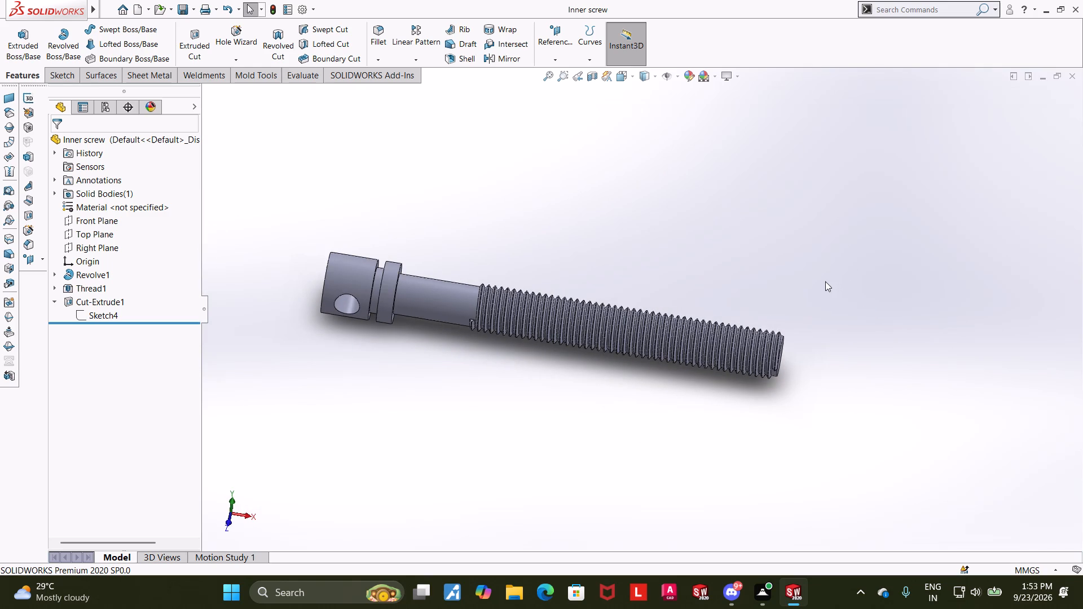
pyautogui.moveTo(821, 314); pyautogui.dragTo(825, 297, button='middle')
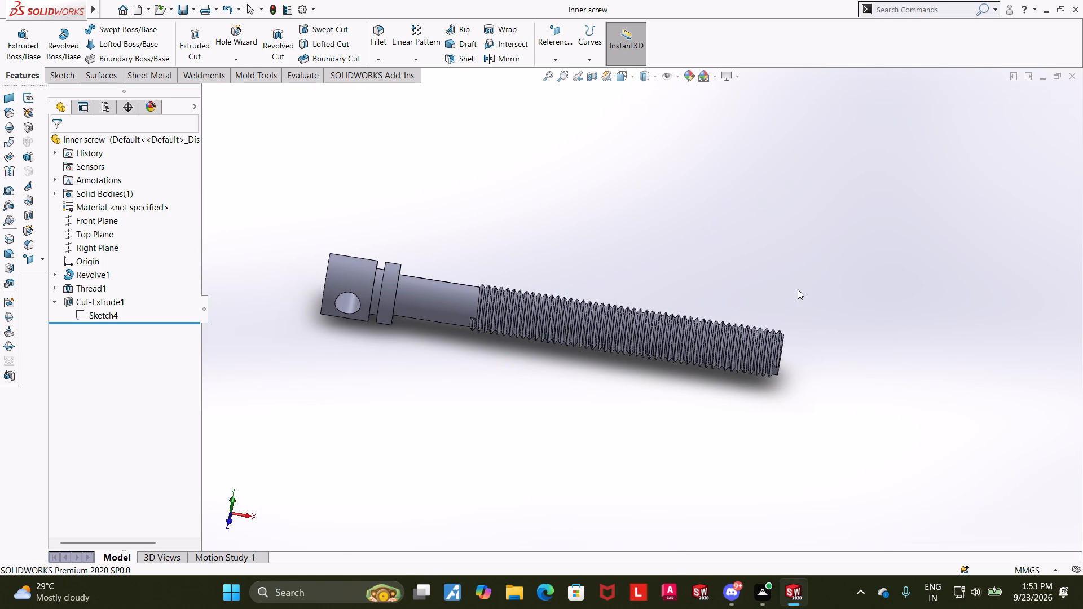
pyautogui.scroll(1, 630, 269)
pyautogui.moveTo(642, 261); pyautogui.dragTo(677, 239, button='middle')
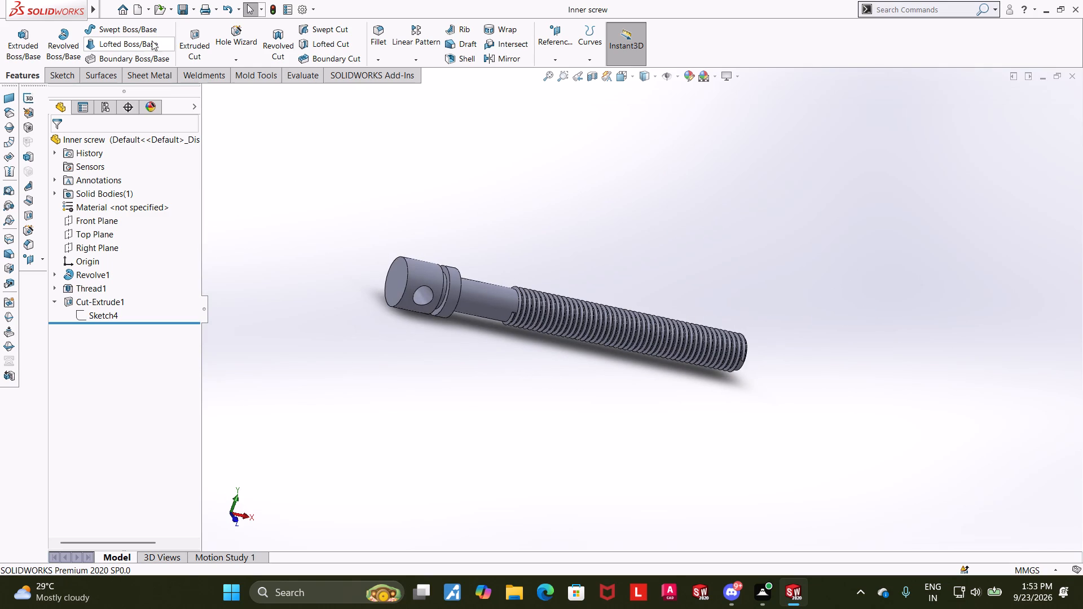
# Create a new part and start a sketch on the Front Plane.
pyautogui.click(134, 11)
pyautogui.doubleClick(248, 273)
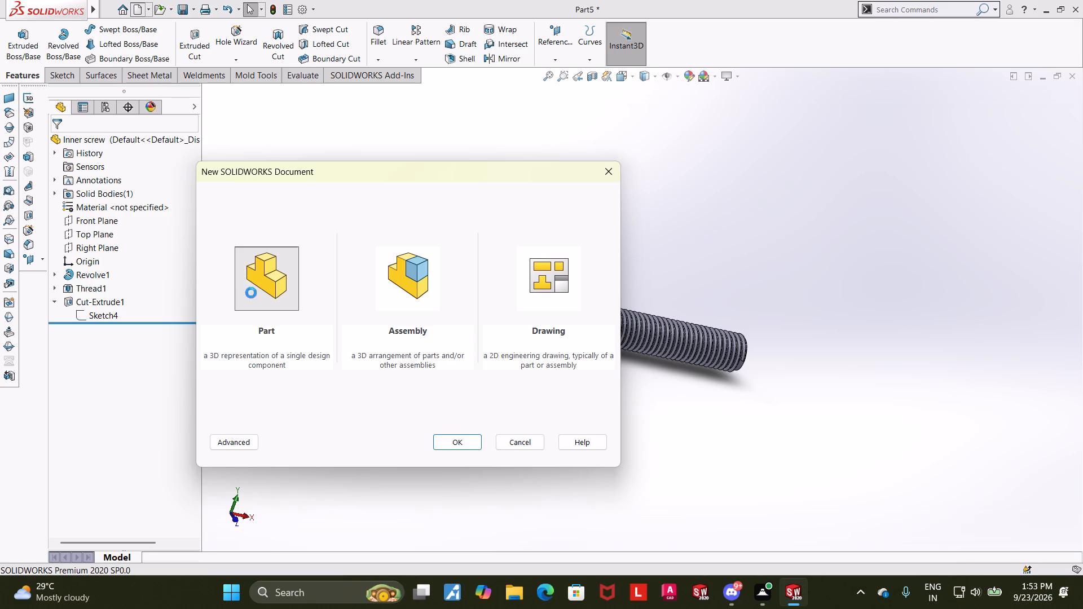
pyautogui.click(91, 210)
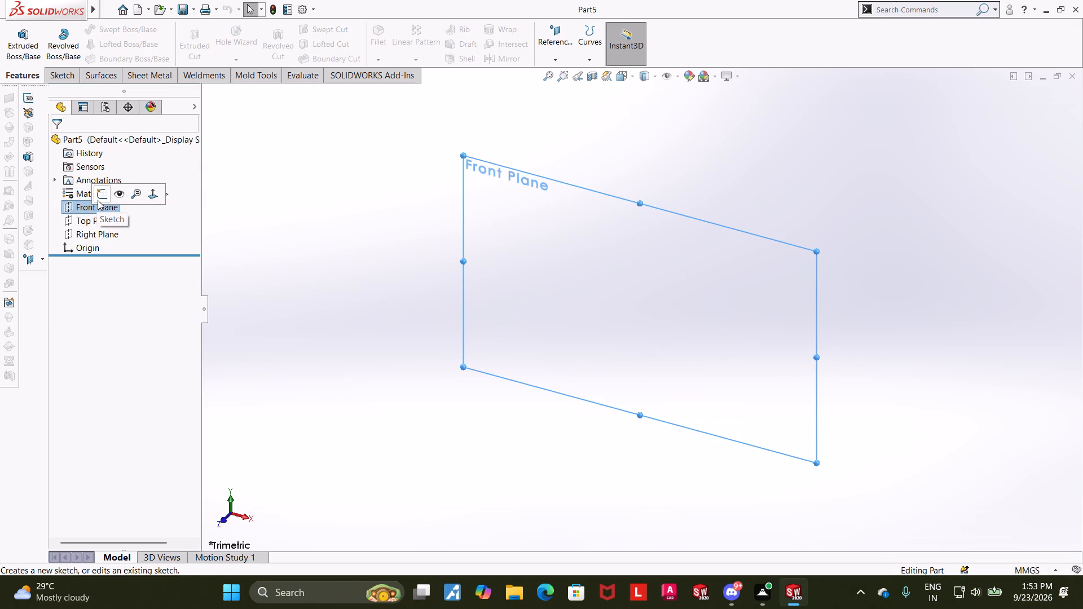
pyautogui.click(98, 200)
# Sketch an open stepped half-profile up from the origin, with a taller first section about 69 mm long and a longer, lower second section.
pyautogui.click(112, 32)
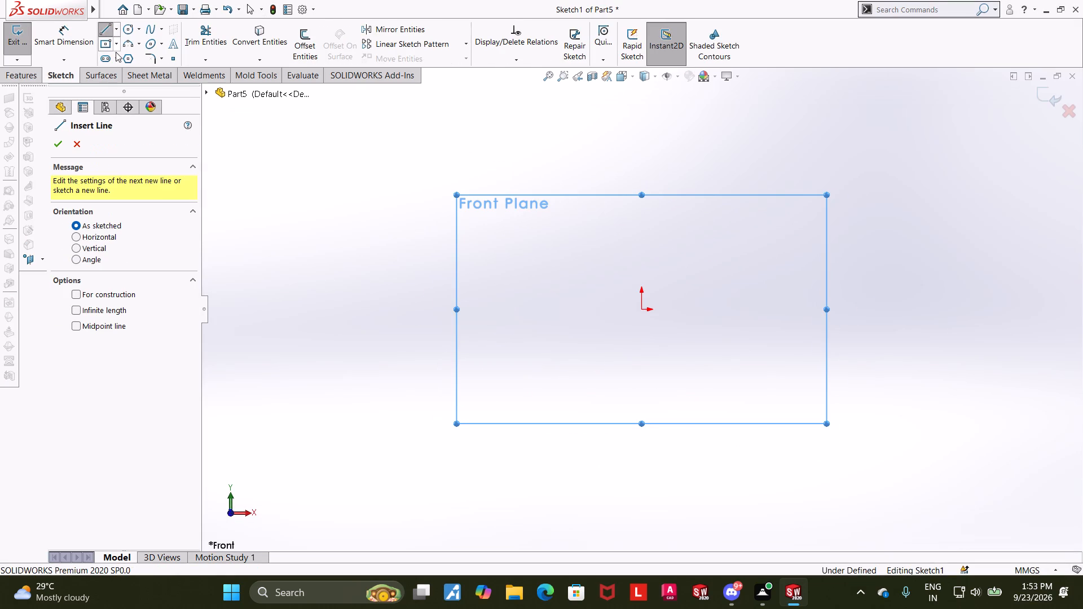
pyautogui.click(76, 145)
pyautogui.click(105, 32)
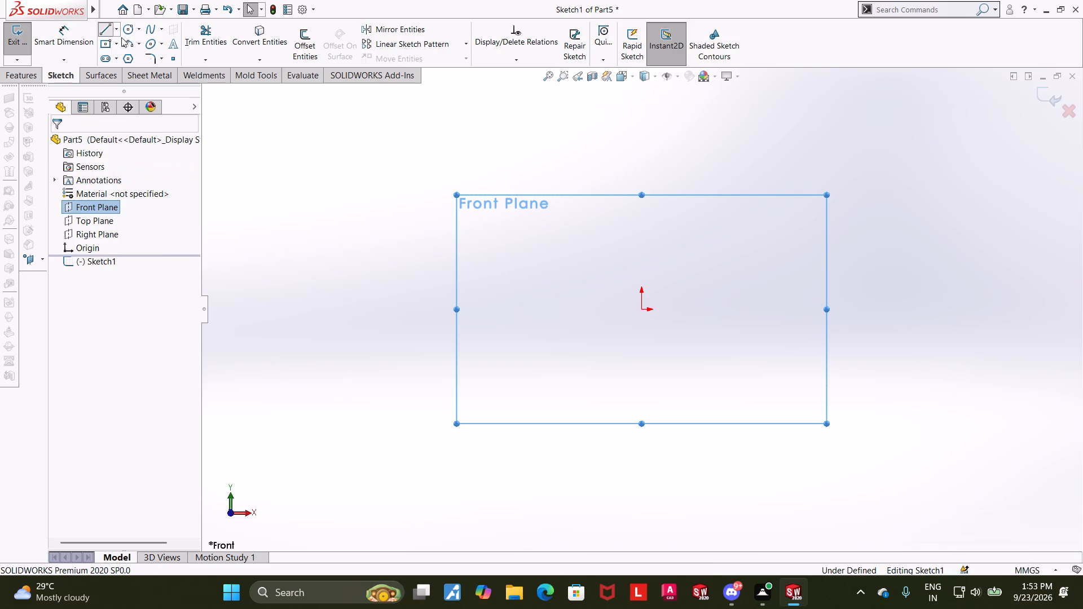
pyautogui.click(644, 308)
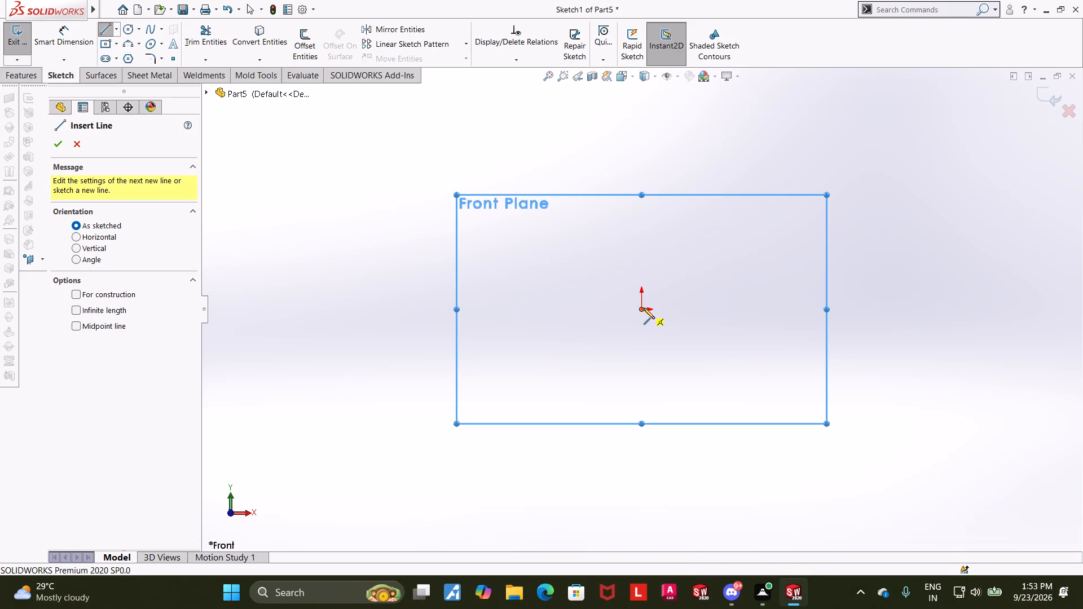
pyautogui.scroll(4, 643, 308)
pyautogui.click(641, 262)
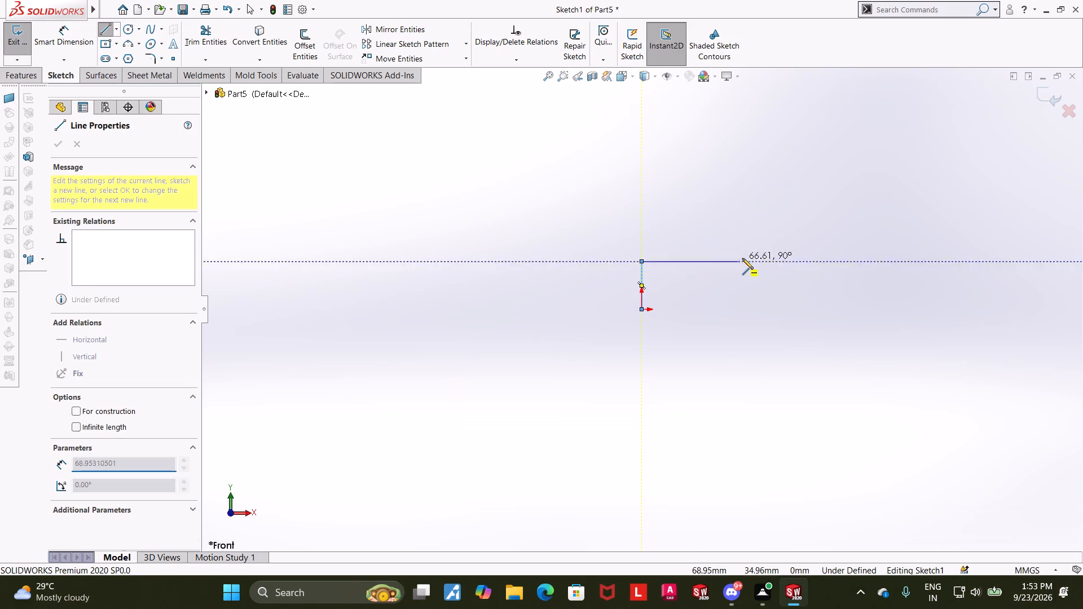
pyautogui.click(741, 258)
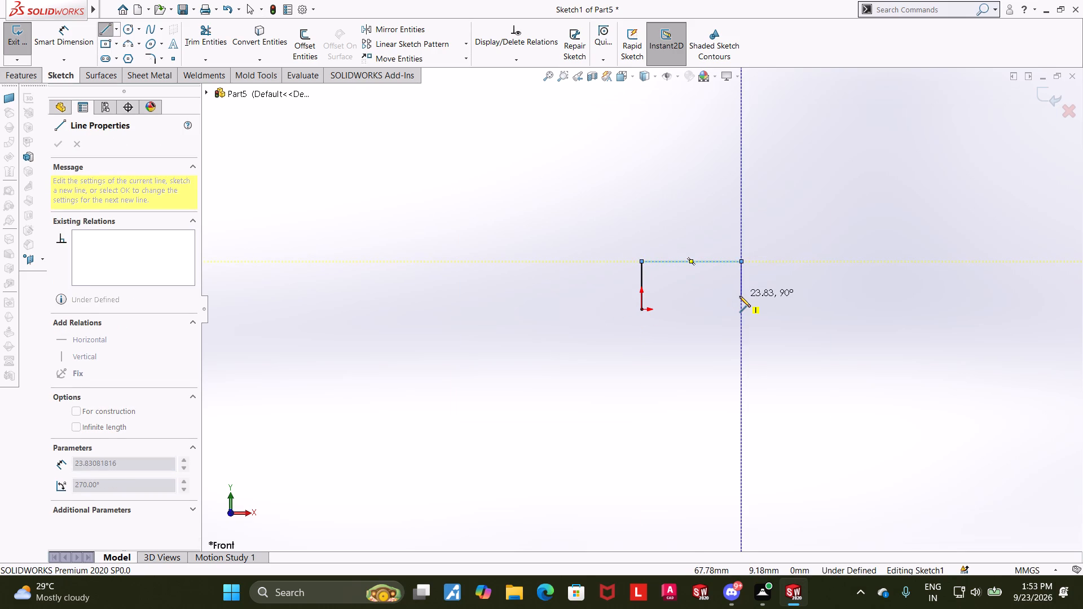
pyautogui.click(740, 281)
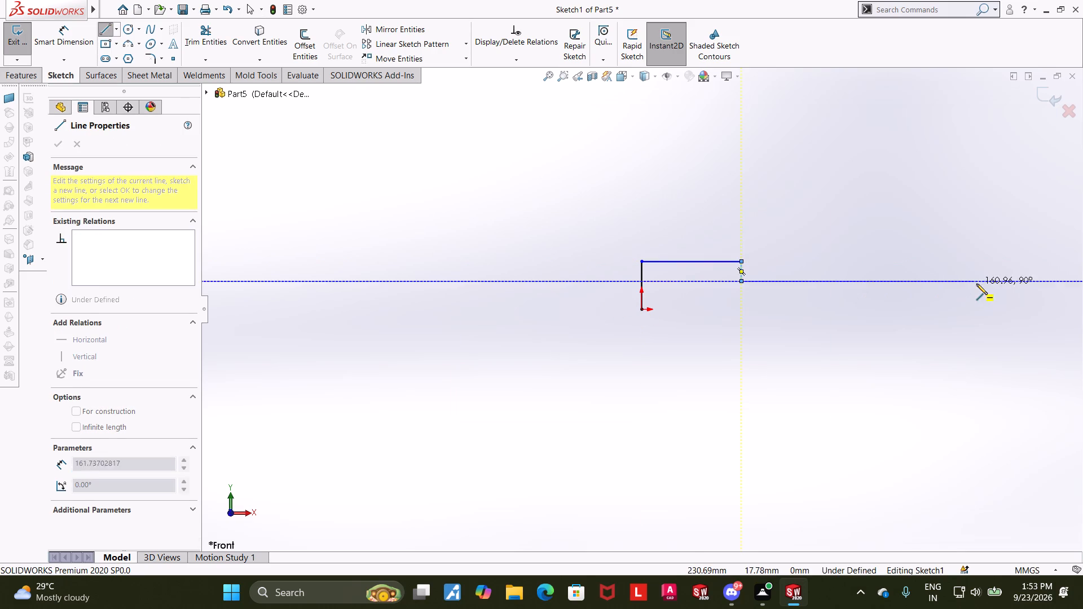
pyautogui.click(979, 284)
pyautogui.click(979, 304)
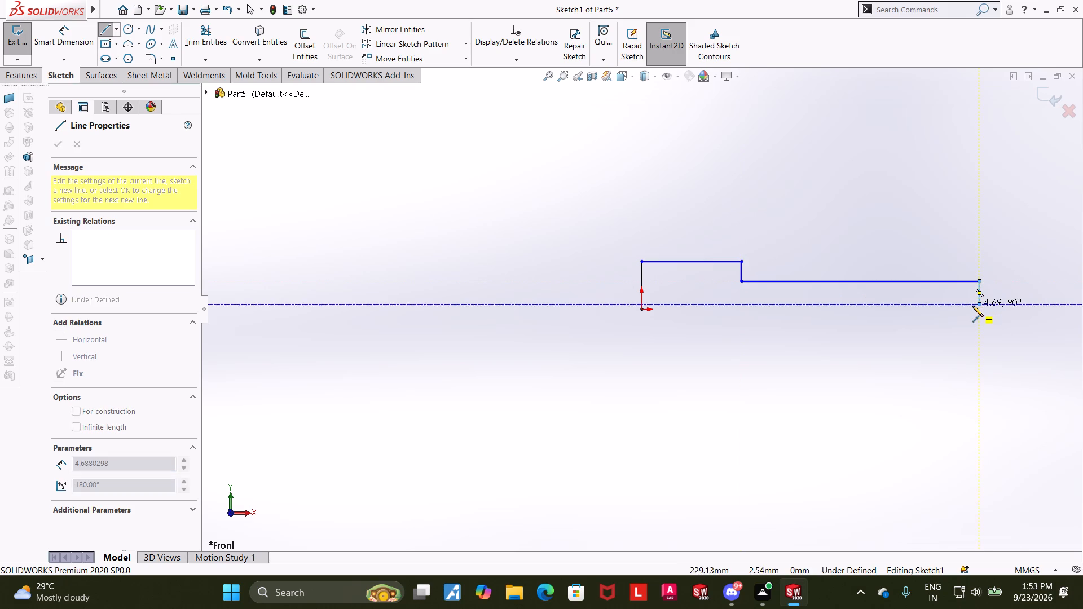
pyautogui.press('Escape')
# Draw a horizontal base line about 234 mm long from the origin to beneath the profile's far end.
pyautogui.click(109, 33)
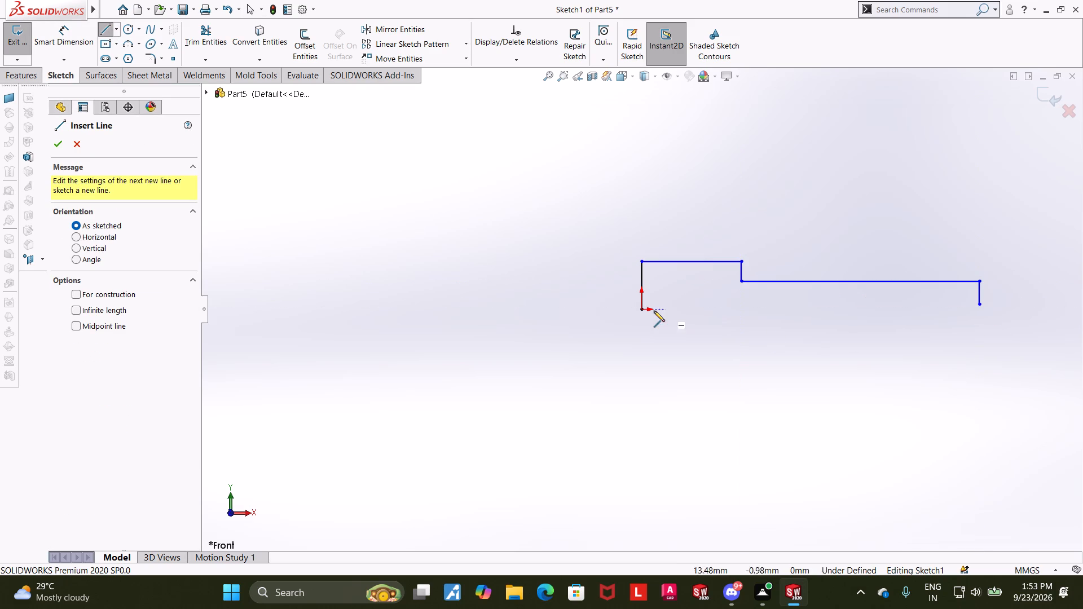
pyautogui.click(640, 310)
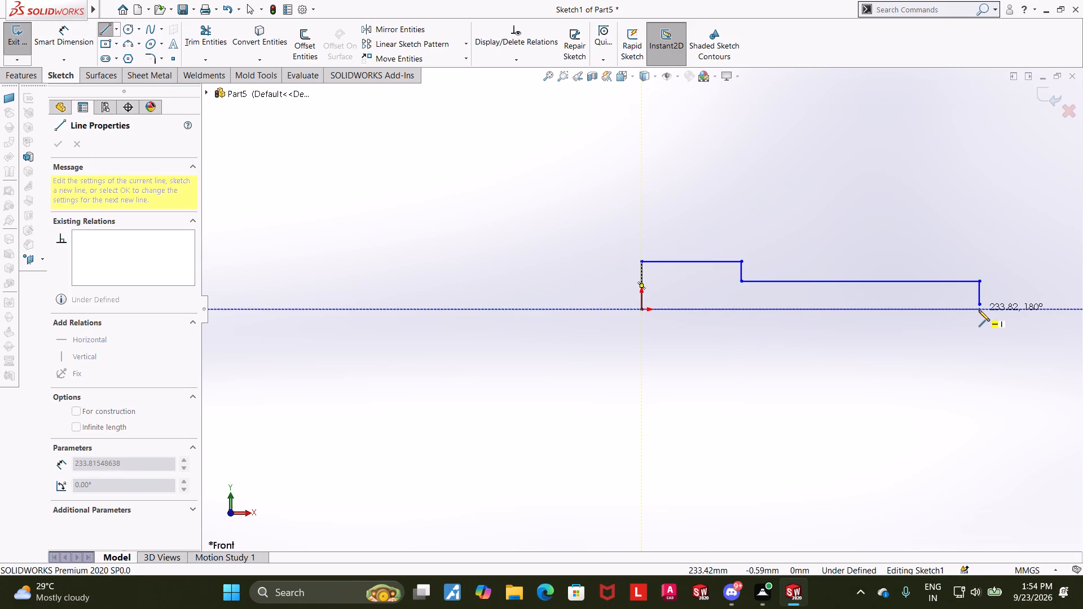
pyautogui.click(978, 310)
pyautogui.press('Escape')
# Merge the lower endpoint of the profile's far vertical line with the end of the base line.
pyautogui.scroll(-6, 985, 306)
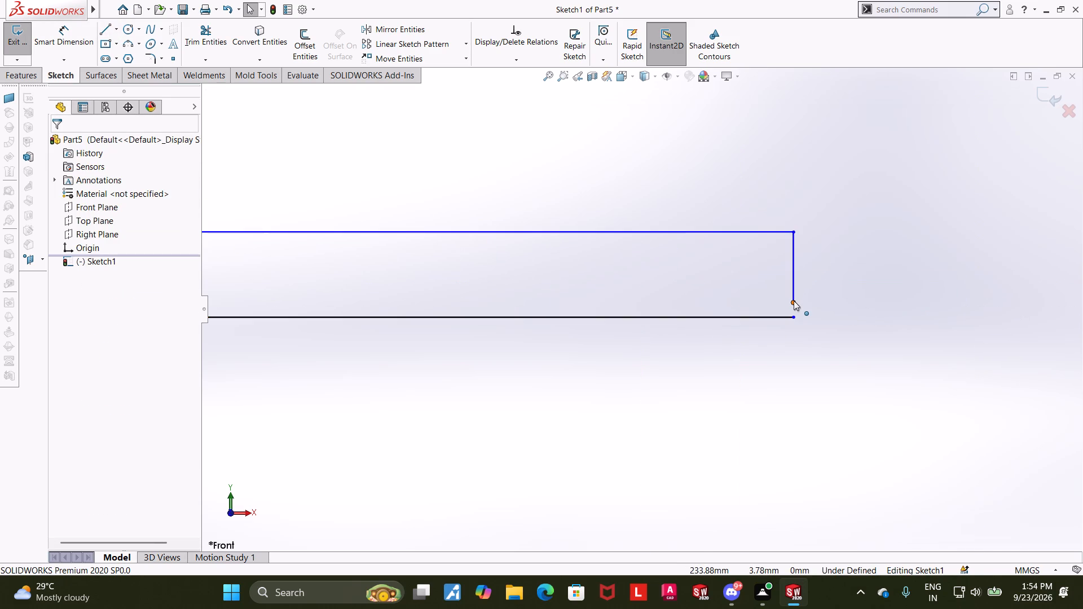
pyautogui.click(794, 301)
pyautogui.keyDown('ctrl'); pyautogui.click(794, 316); pyautogui.keyUp('ctrl')
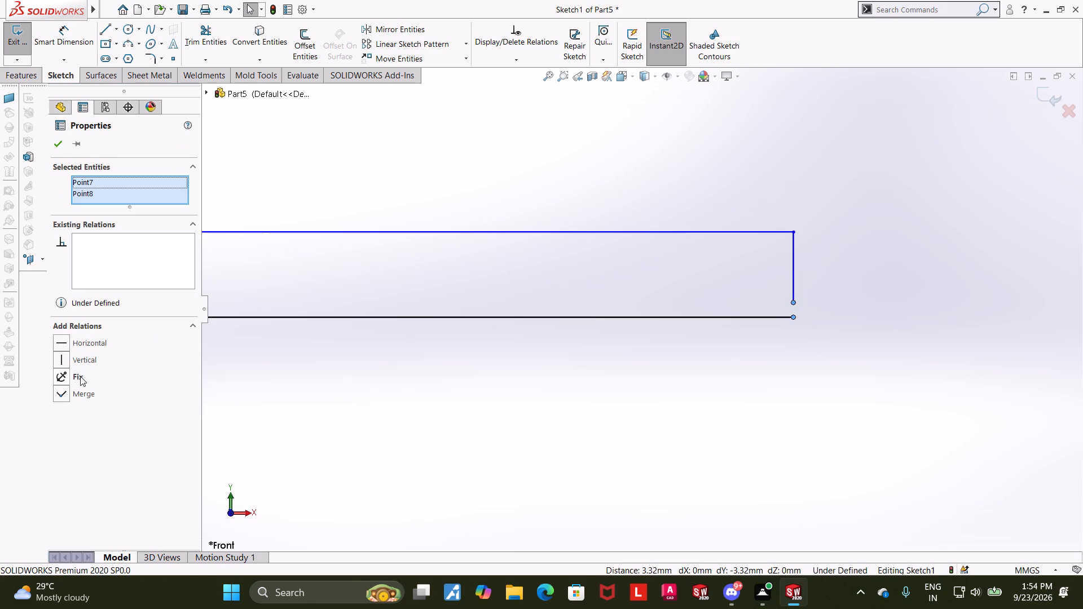
pyautogui.click(65, 394)
pyautogui.click(63, 148)
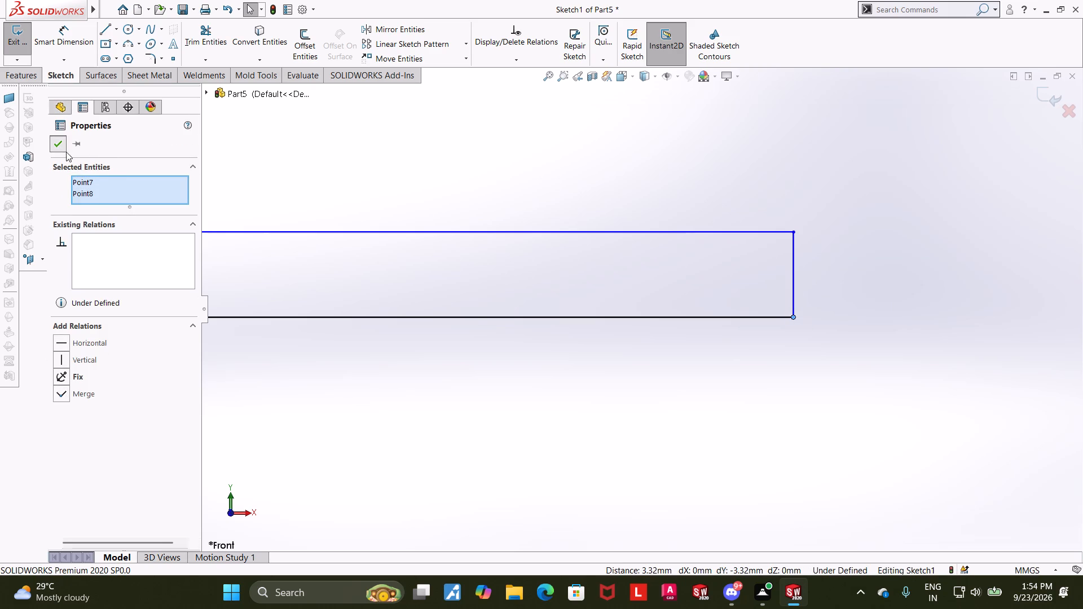
# Dimension the length of the profile's taller first section to 14 mm.
pyautogui.scroll(5, 382, 242)
pyautogui.press('Escape')
pyautogui.press('Escape')
pyautogui.click(67, 44)
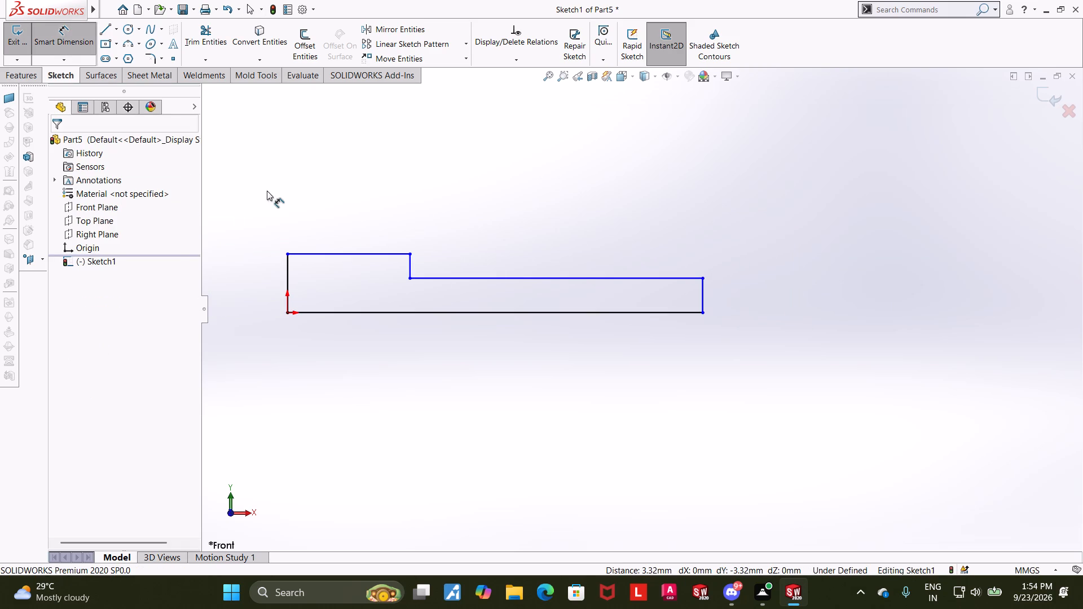
pyautogui.click(284, 270)
pyautogui.click(285, 269)
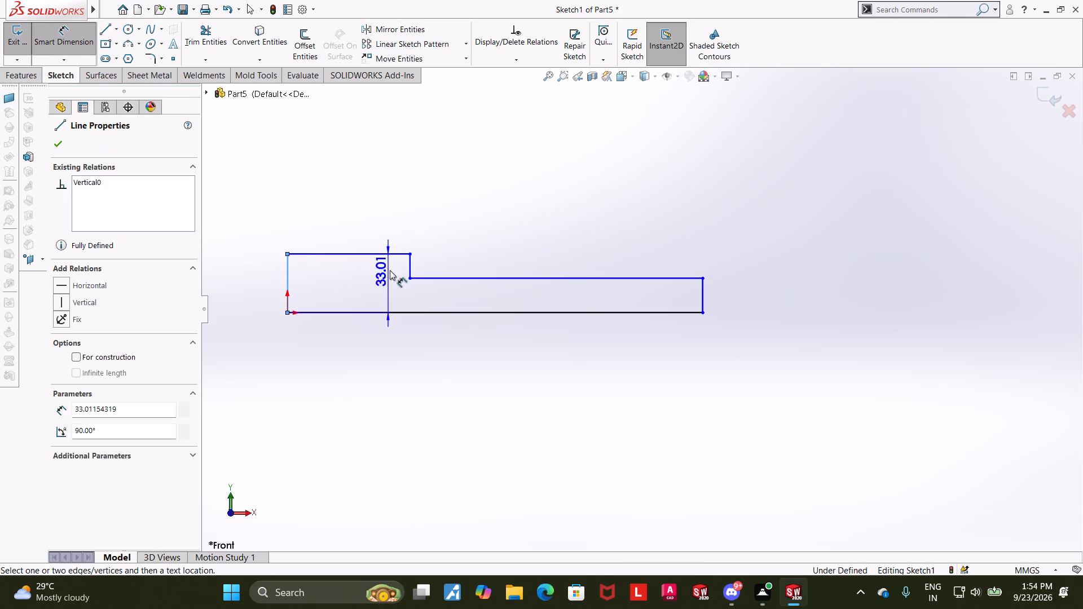
pyautogui.click(408, 268)
pyautogui.click(360, 224)
pyautogui.write('14')
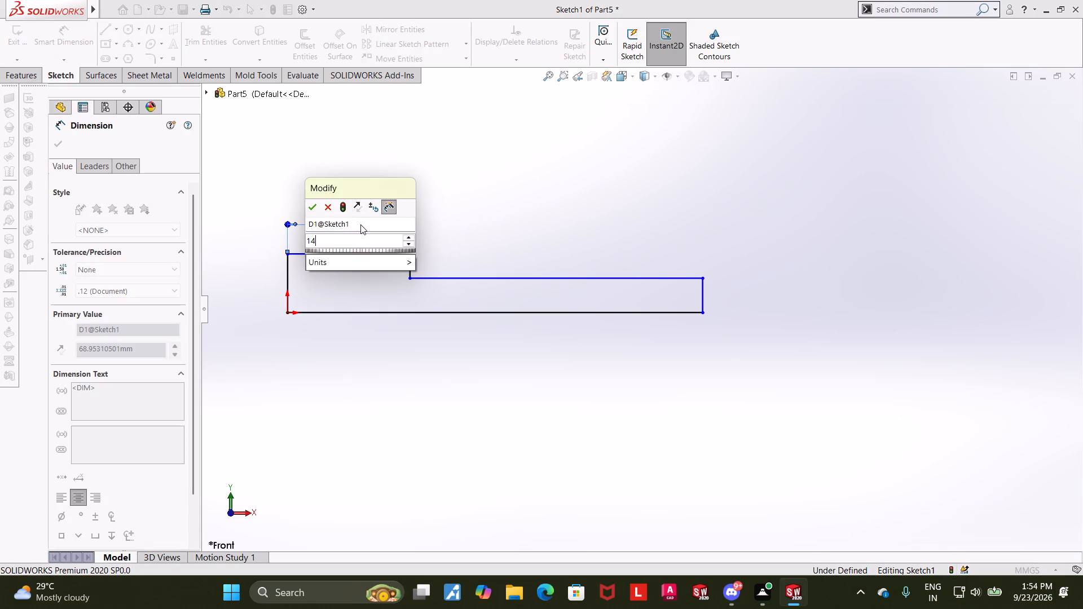
pyautogui.press('Return')
pyautogui.press('Escape')
pyautogui.press('Escape')
pyautogui.press('Escape')
# Dimension the first section's height above the base line to 6 mm.
pyautogui.click(47, 30)
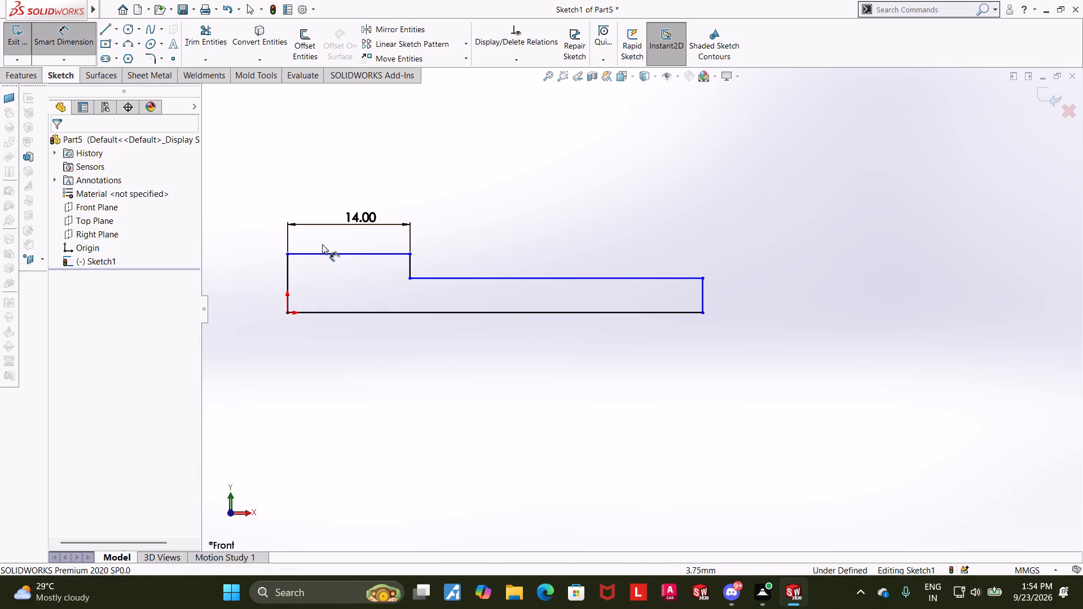
pyautogui.click(327, 254)
pyautogui.click(326, 314)
pyautogui.click(230, 280)
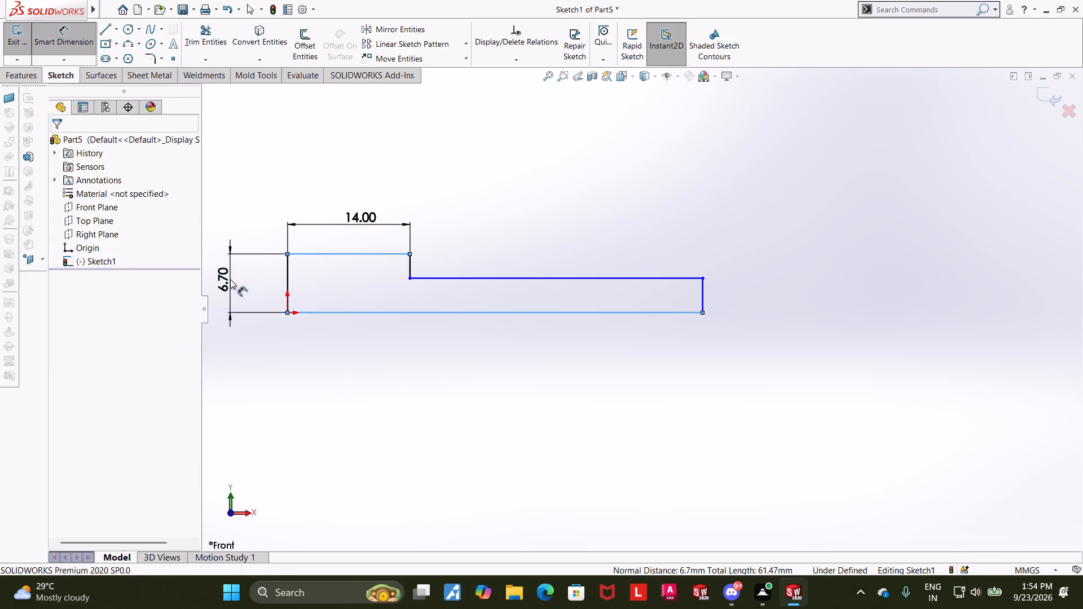
pyautogui.press('6')
pyautogui.press('Return')
pyautogui.press('Escape')
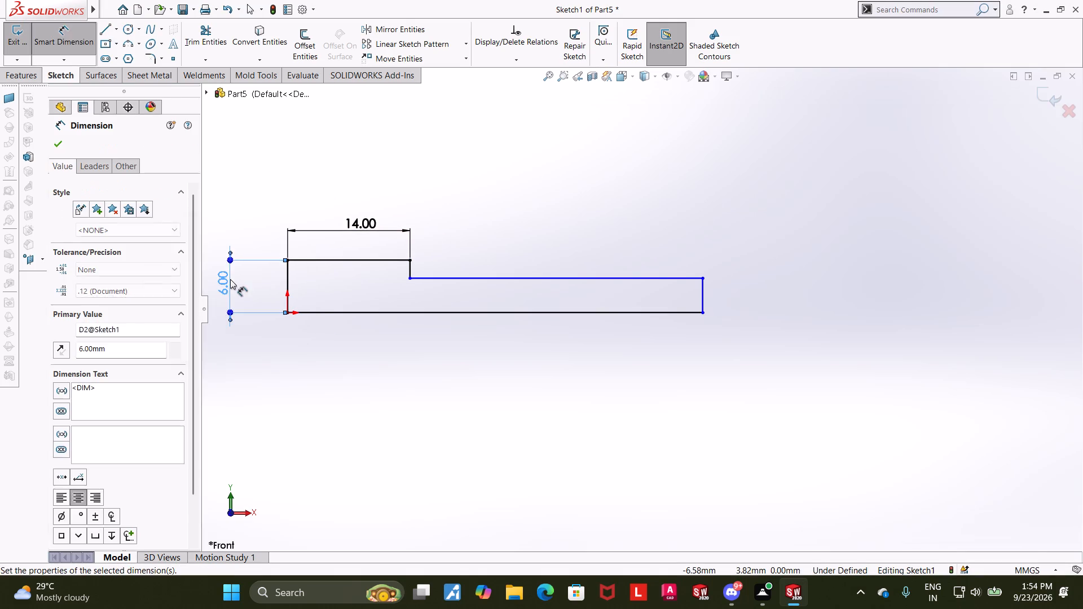
pyautogui.press('Escape')
# Dimension the height of the longer second section above the base line to 8 mm.
pyautogui.click(61, 36)
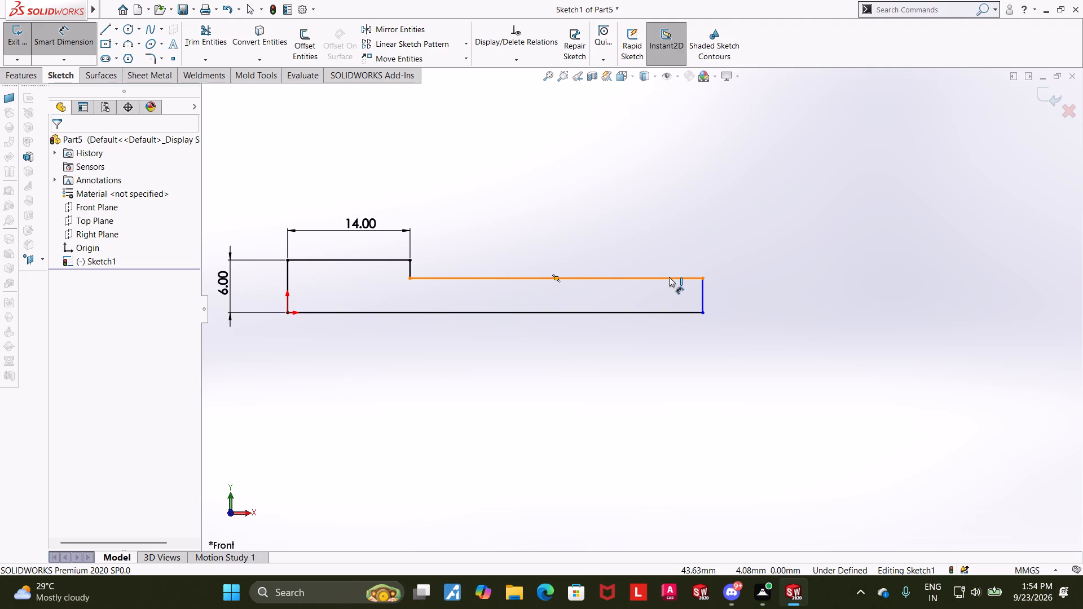
pyautogui.click(669, 277)
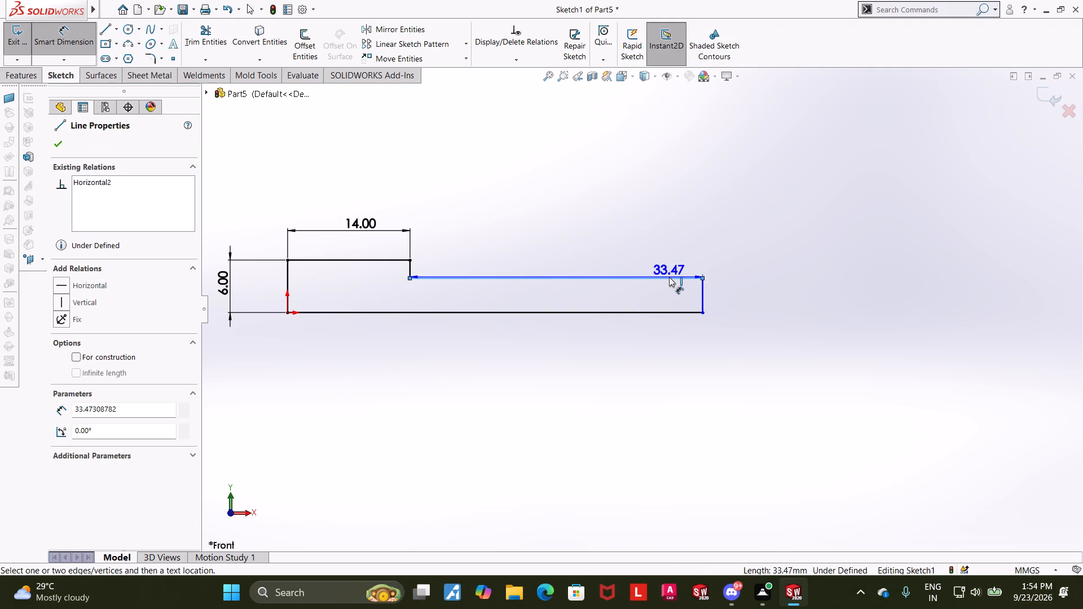
pyautogui.click(668, 312)
pyautogui.click(736, 290)
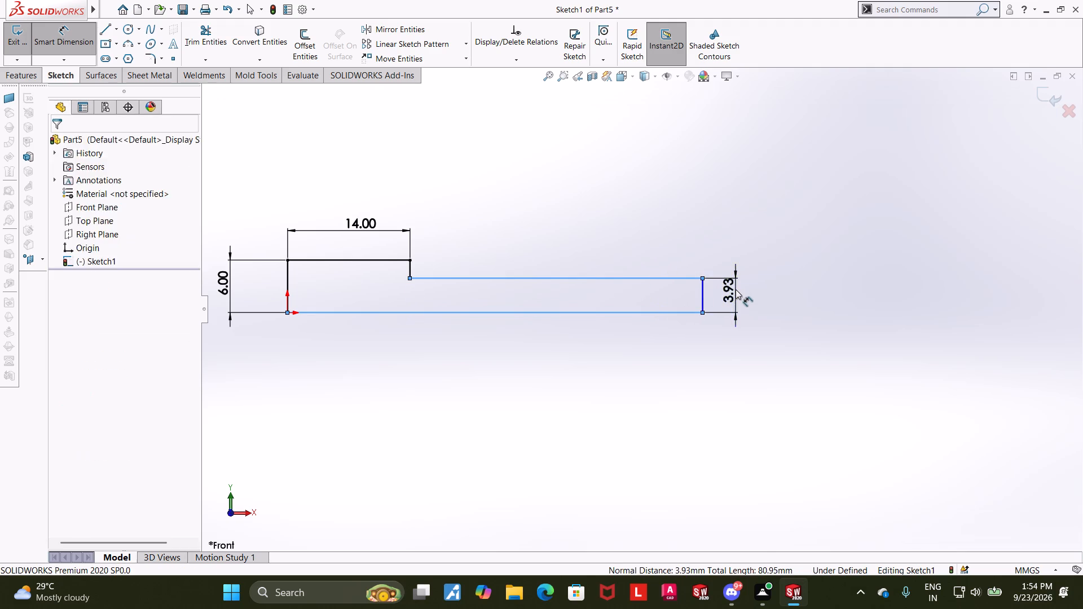
pyautogui.press('7')
pyautogui.press('BackSpace')
pyautogui.press('8')
pyautogui.press('Return')
pyautogui.press('Escape')
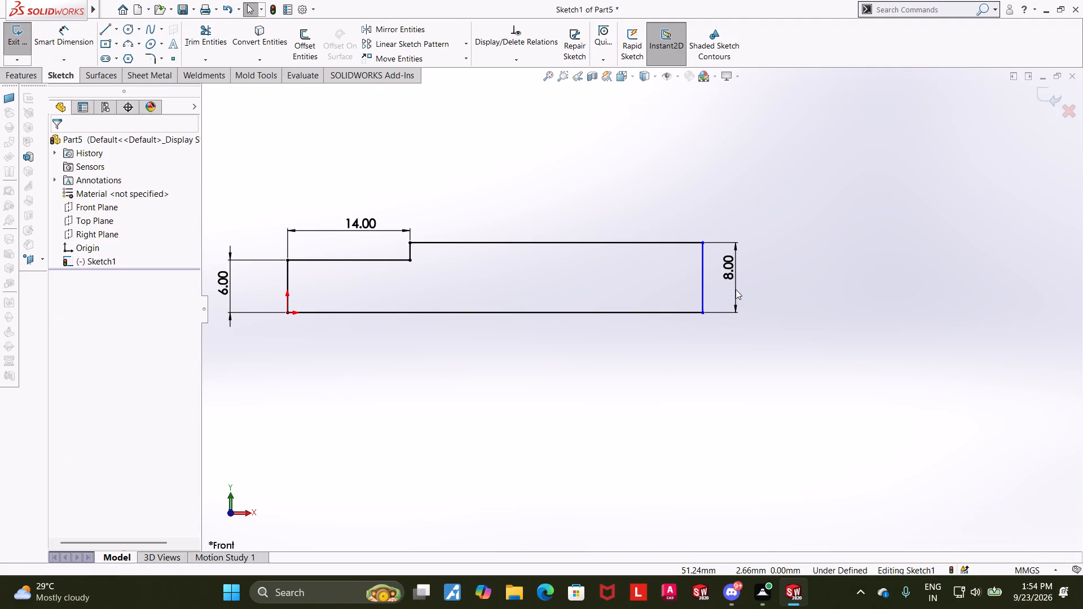
pyautogui.press('Escape')
# Set the second section's height to 4 mm and reposition its dimension inside the profile.
pyautogui.doubleClick(729, 273)
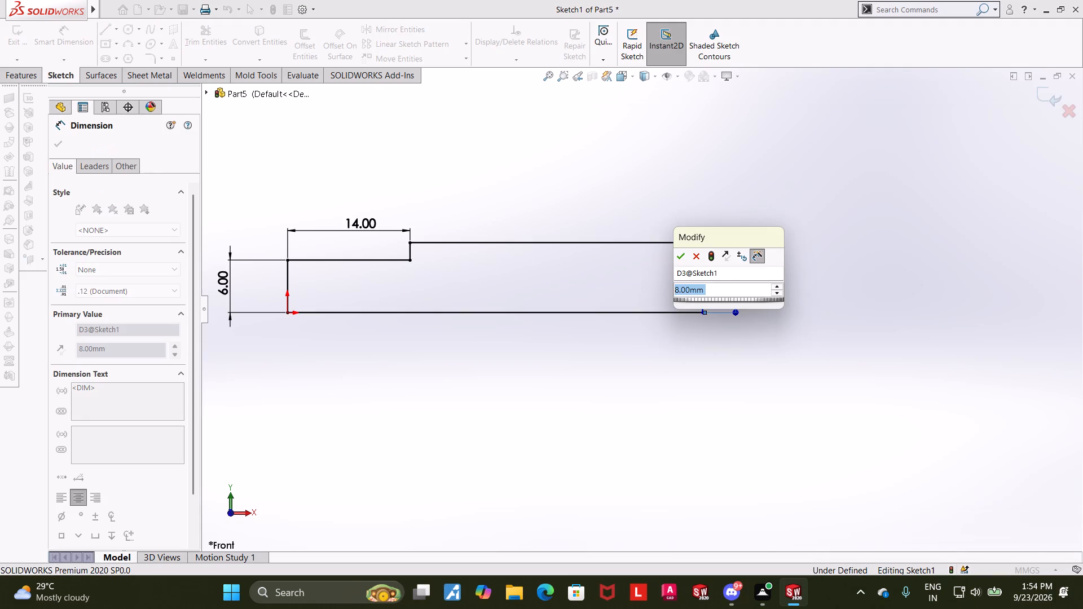
pyautogui.press('5')
pyautogui.press('BackSpace')
pyautogui.press('4')
pyautogui.press('Return')
pyautogui.press('Escape')
pyautogui.press('Escape')
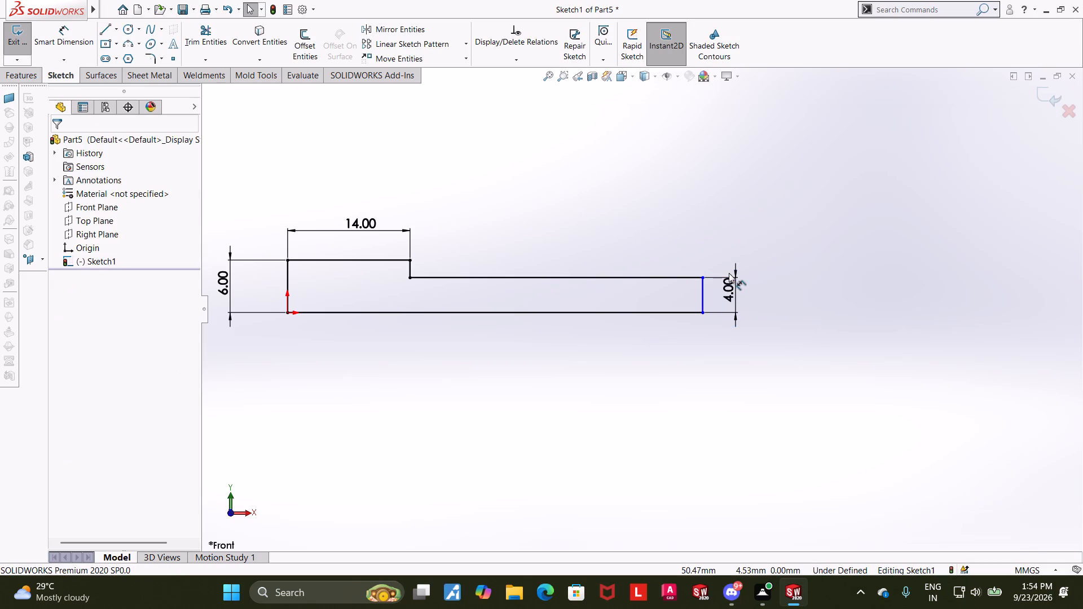
pyautogui.moveTo(732, 293); pyautogui.dragTo(596, 299)
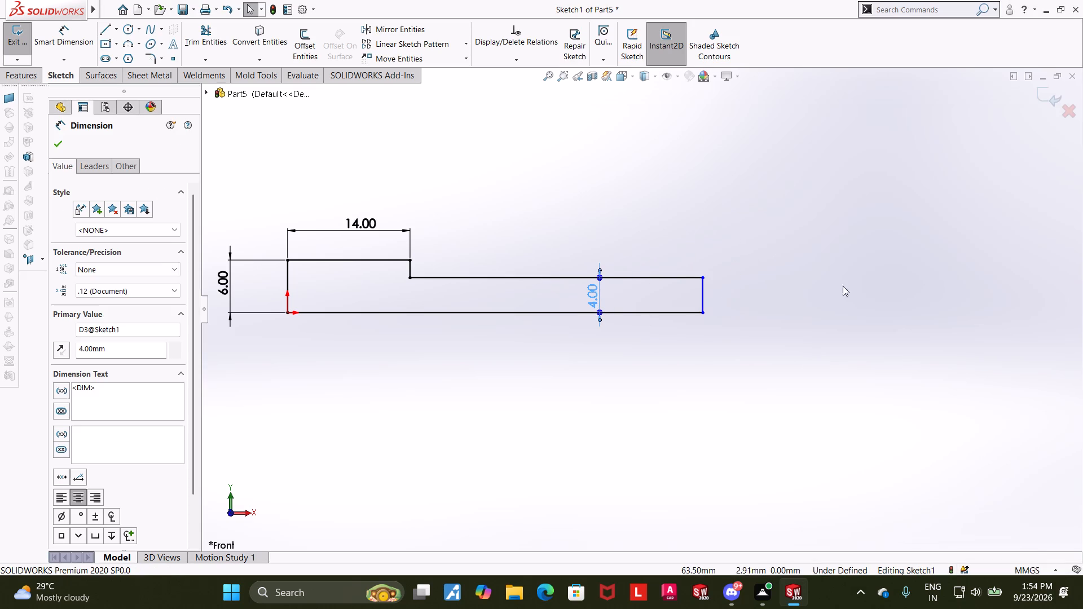
# Trim away the vertical line closing the far end of the second section.
pyautogui.scroll(-2, 721, 295)
pyautogui.click(213, 30)
pyautogui.moveTo(697, 292); pyautogui.dragTo(653, 291)
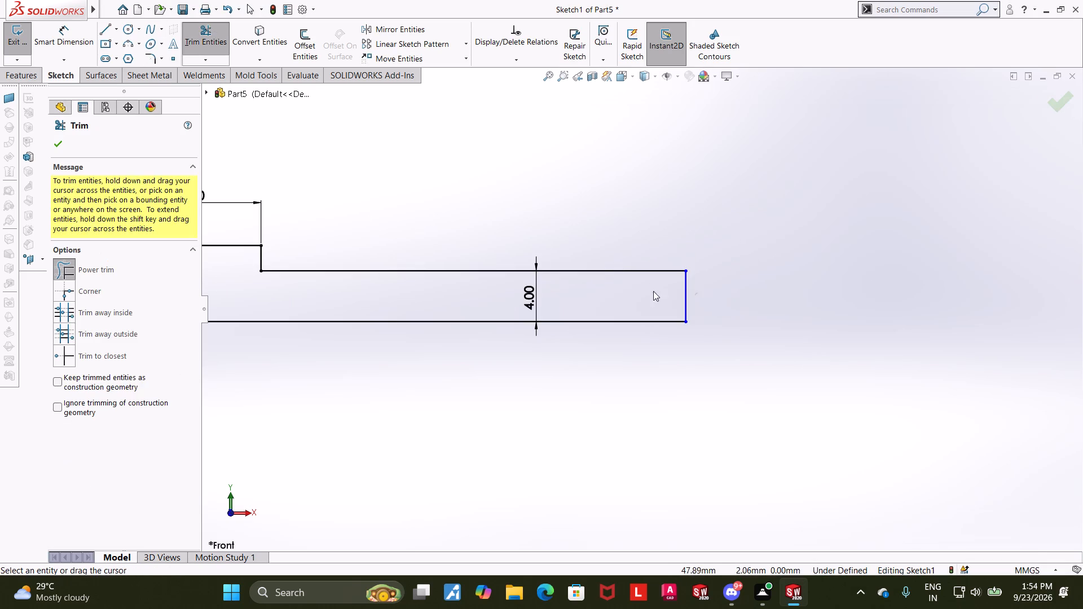
pyautogui.moveTo(653, 291); pyautogui.dragTo(636, 291)
pyautogui.press('Escape')
pyautogui.press('Escape')
# Draw a short third step from the second section's upper end, about 3.1 mm high, with its end line dropping to base level.
pyautogui.click(109, 29)
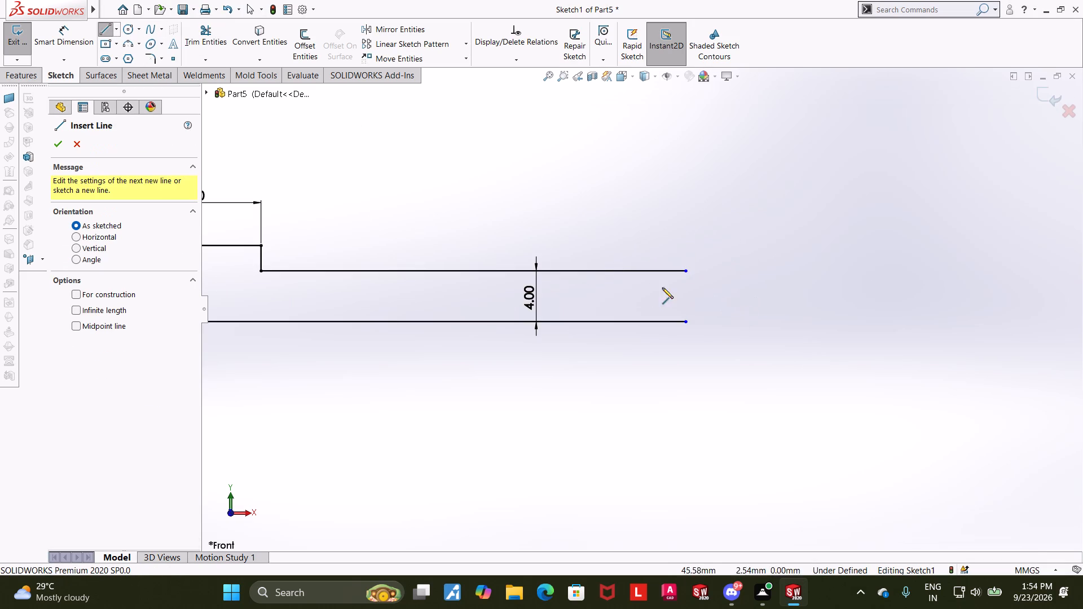
pyautogui.moveTo(687, 270); pyautogui.dragTo(686, 281)
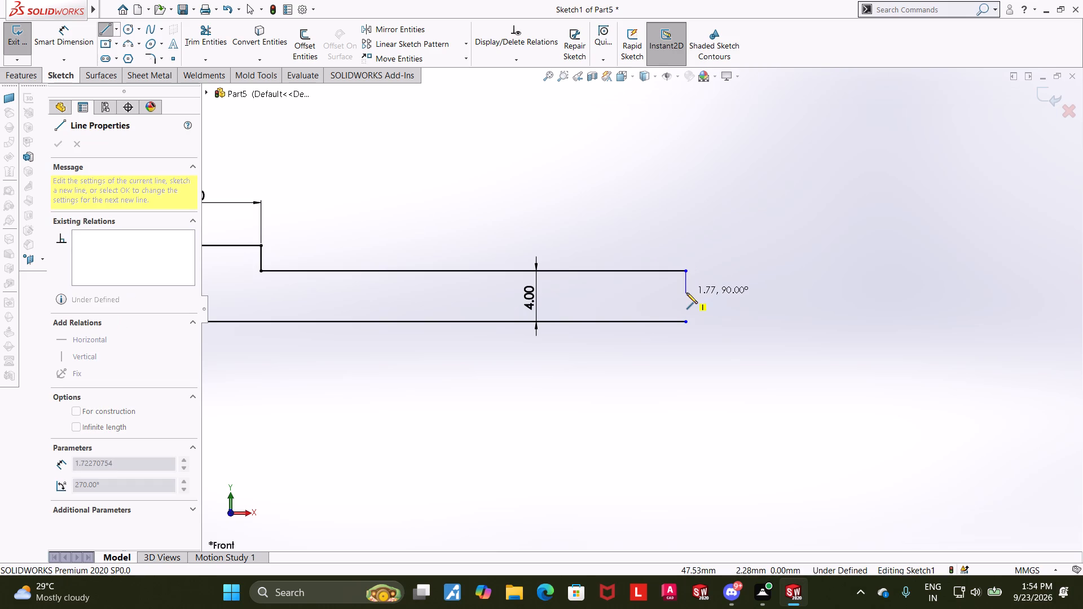
pyautogui.click(686, 283)
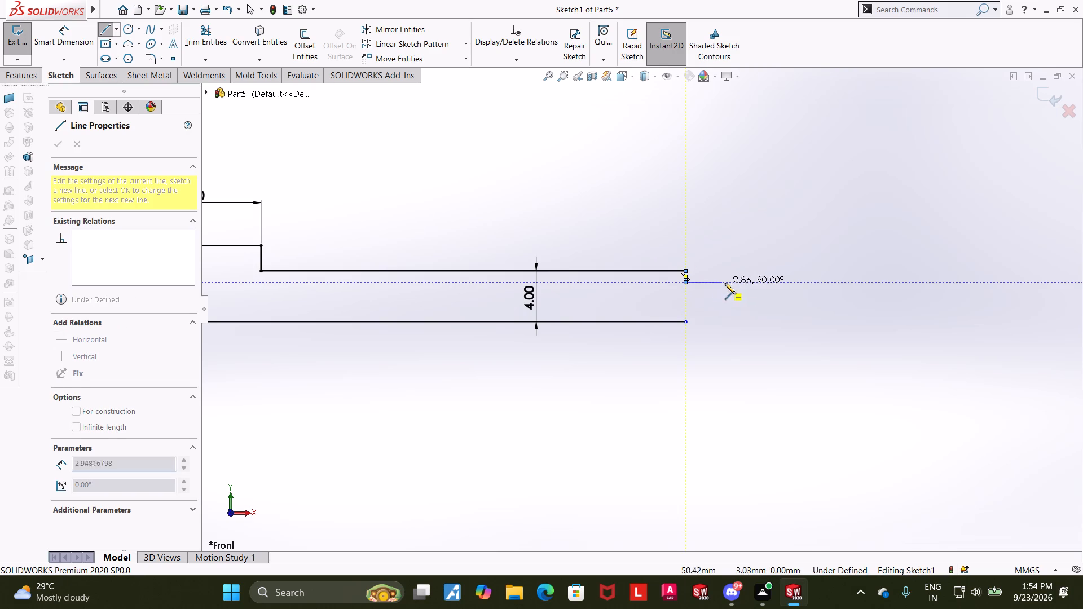
pyautogui.click(742, 283)
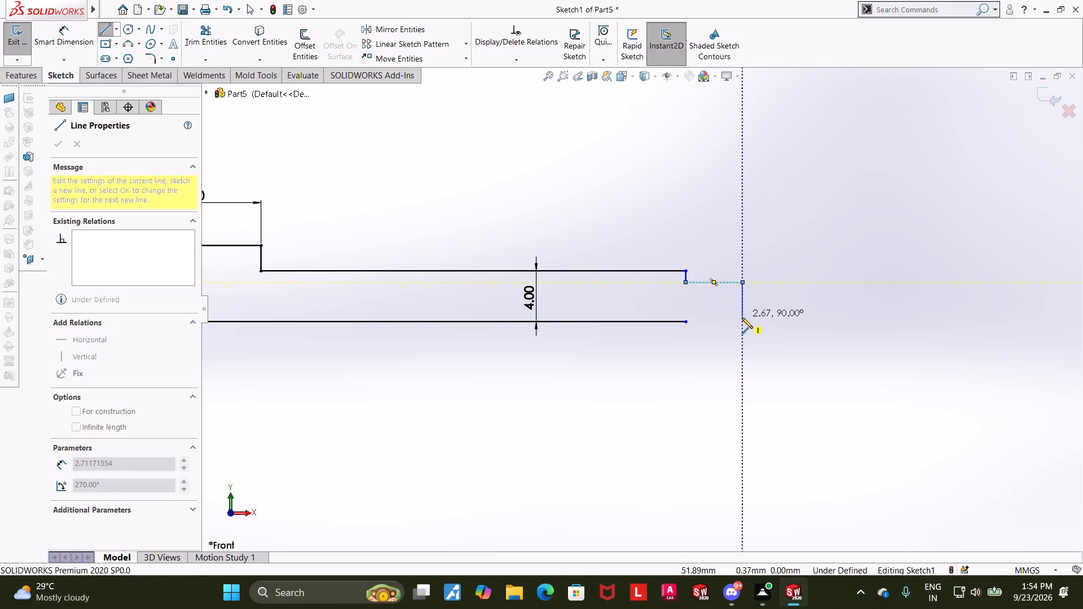
pyautogui.click(742, 319)
pyautogui.press('Escape')
pyautogui.press('Escape')
# Extend the base line's free end to the bottom of the new end line, closing the profile.
pyautogui.moveTo(688, 320); pyautogui.dragTo(733, 321)
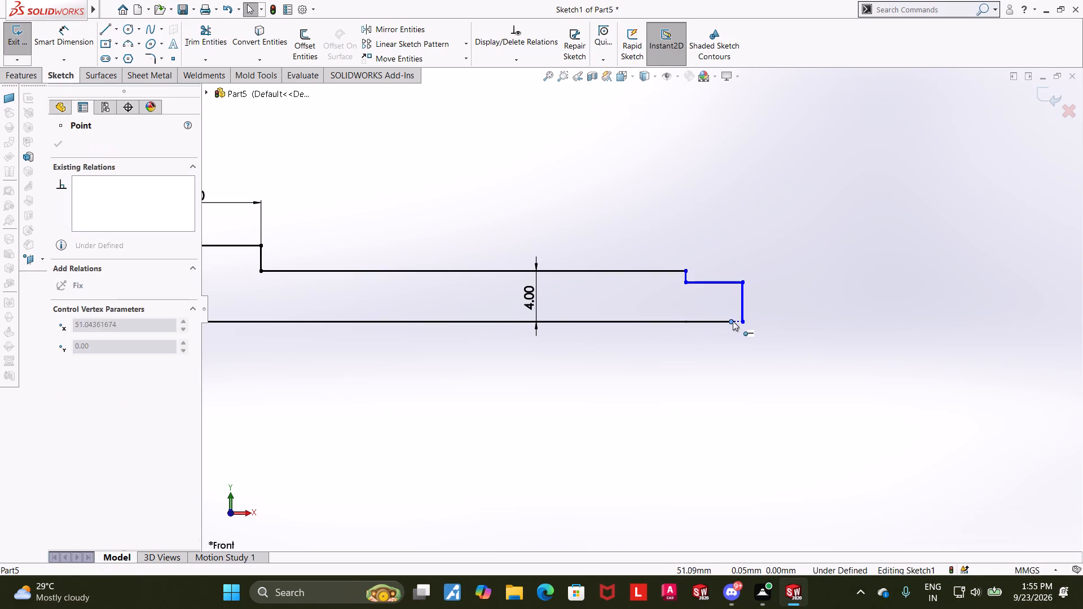
pyautogui.moveTo(733, 321); pyautogui.dragTo(742, 321)
pyautogui.press('Escape')
pyautogui.press('Escape')
pyautogui.press('Escape')
# Dimension the height of the short end step above the base line to 4.5 mm.
pyautogui.scroll(2, 749, 213)
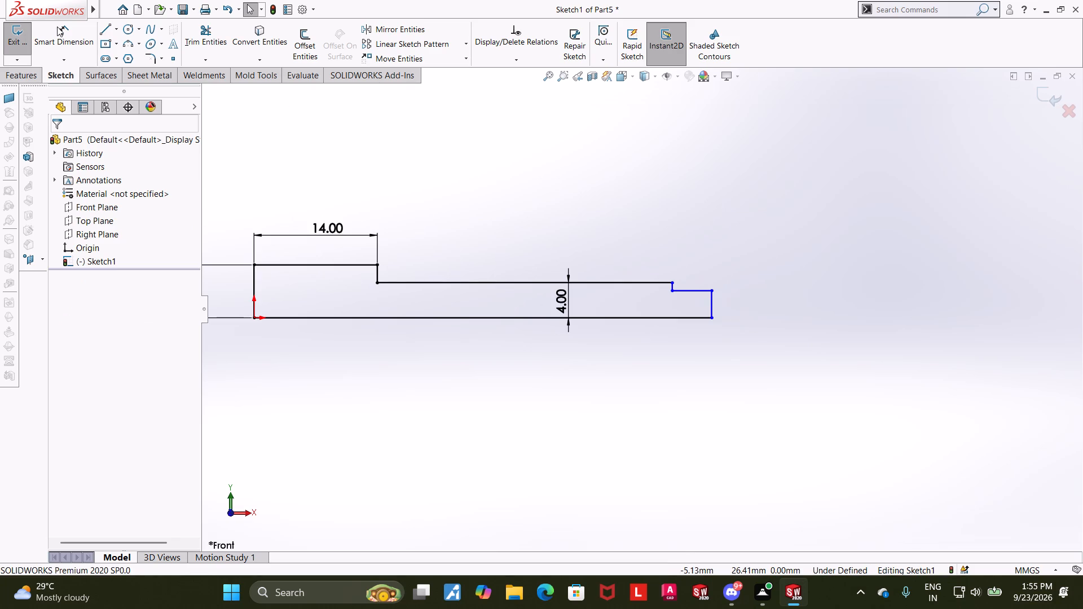
pyautogui.click(57, 25)
pyautogui.scroll(-3, 635, 340)
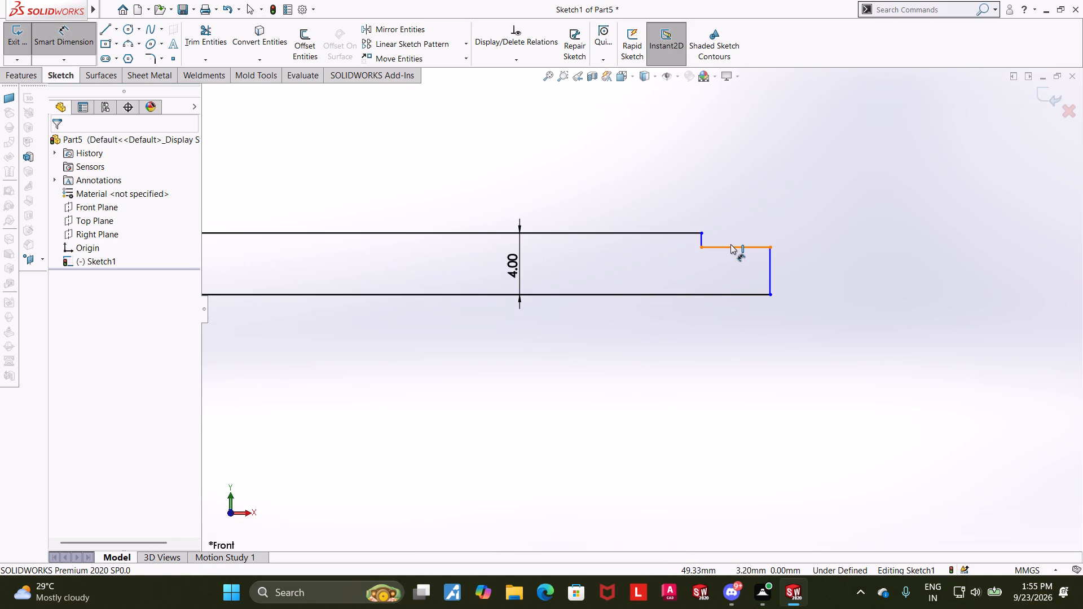
pyautogui.click(732, 249)
pyautogui.click(741, 294)
pyautogui.click(837, 281)
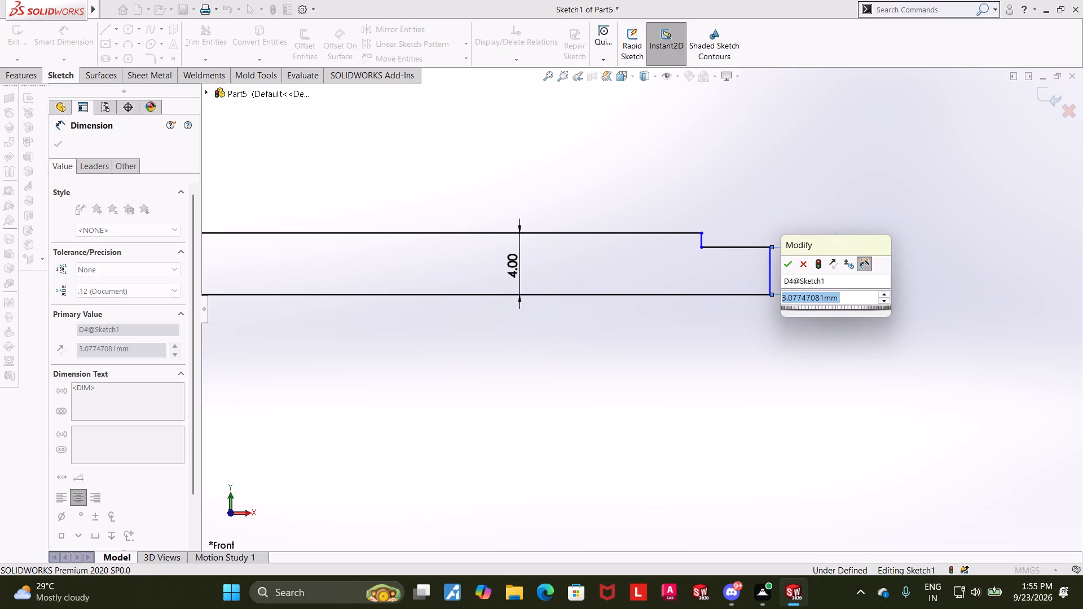
pyautogui.write('4.5')
pyautogui.press('Return')
pyautogui.press('Escape')
pyautogui.press('Escape')
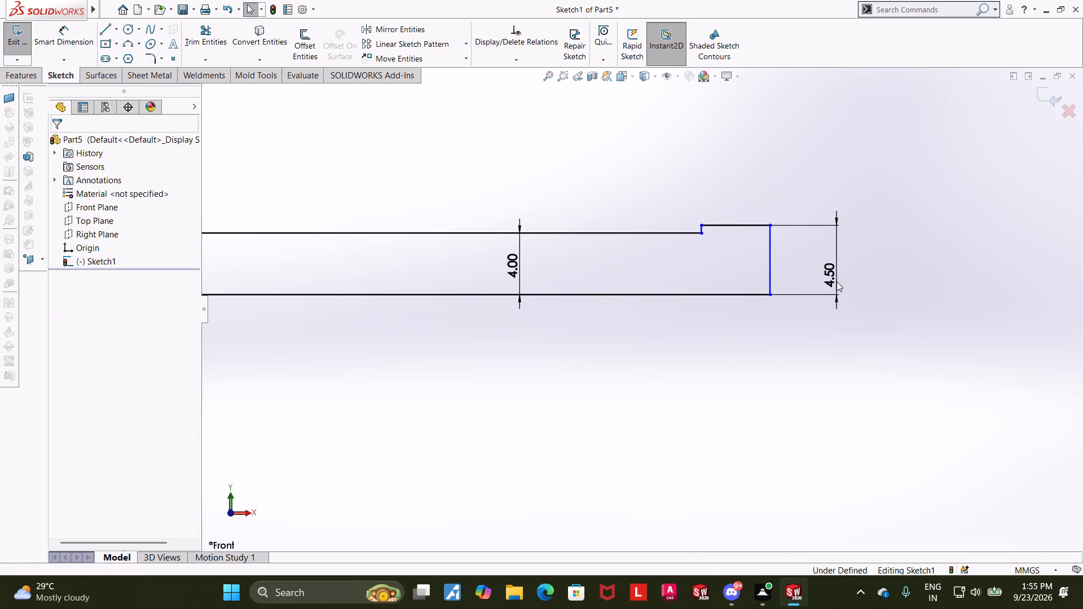
# Set the end step's height to half of 4.5 mm, entered as 4.5/2.
pyautogui.doubleClick(833, 280)
pyautogui.write('4.5/2')
pyautogui.press('Return')
pyautogui.press('Escape')
pyautogui.press('Escape')
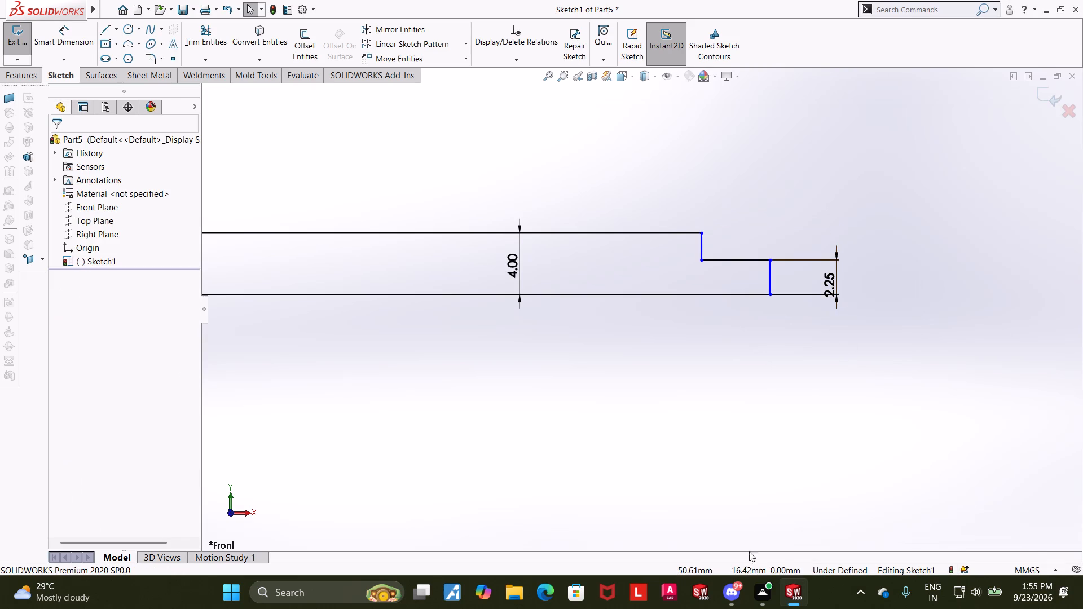
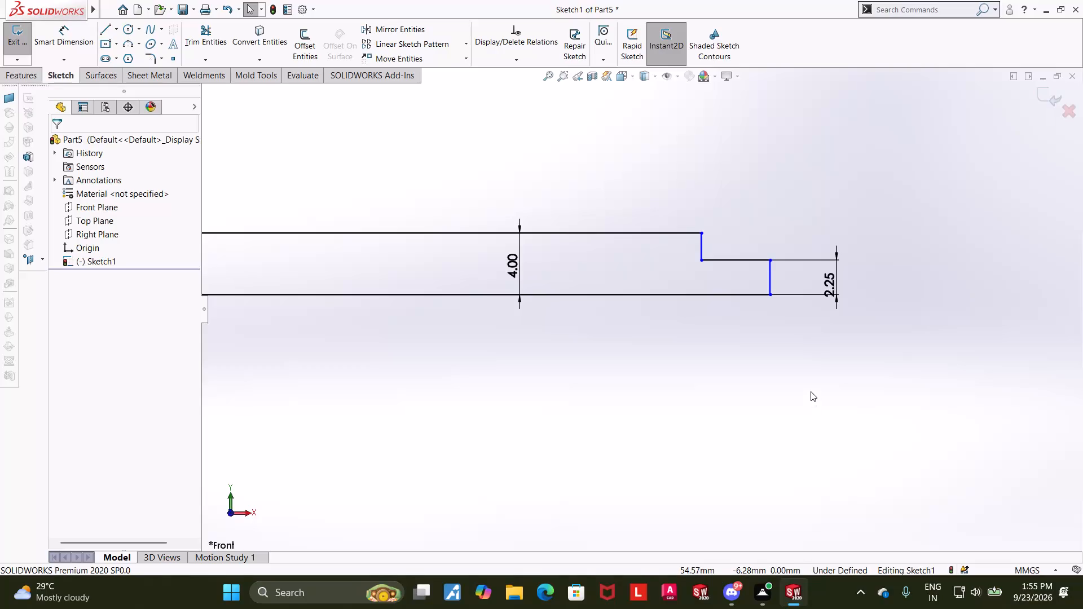
# Dimension the horizontal length of the small end step between its two vertical lines to 4.5 mm.
pyautogui.click(61, 54)
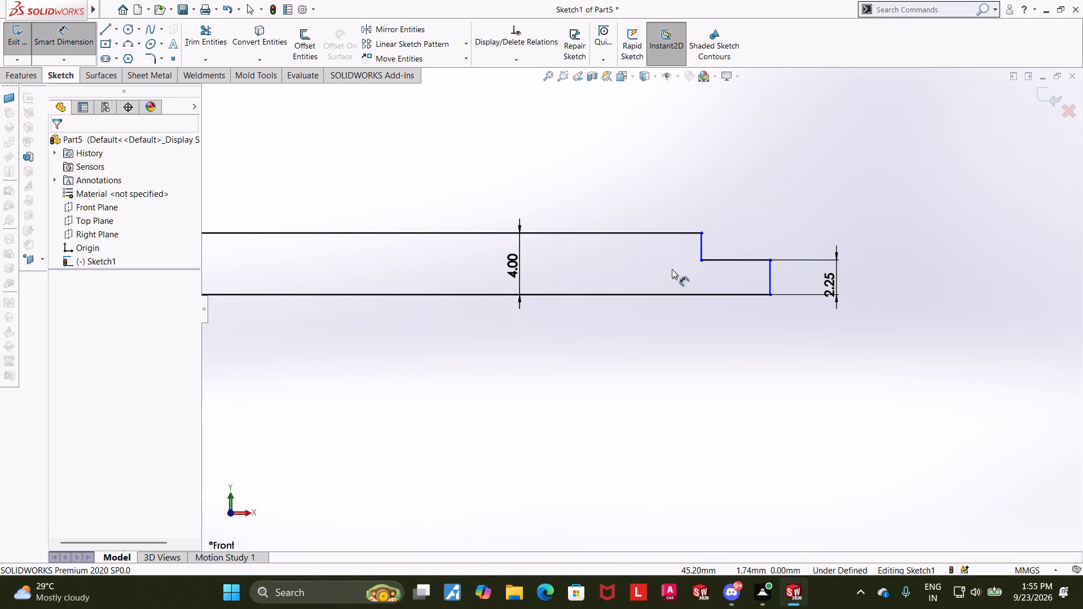
pyautogui.click(701, 237)
pyautogui.click(772, 277)
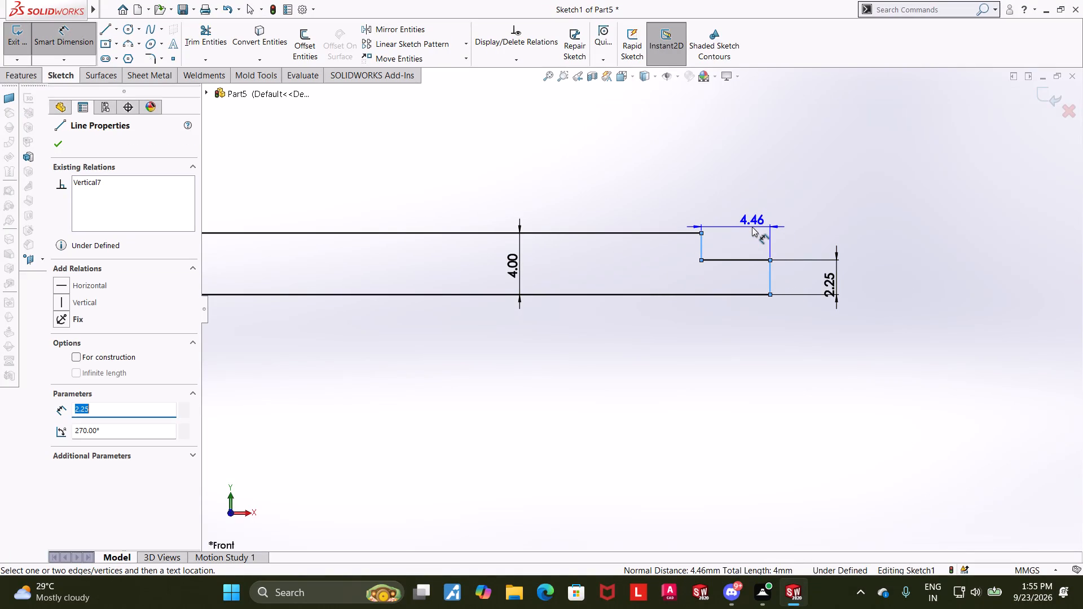
pyautogui.click(751, 228)
pyautogui.write('4.5')
pyautogui.press('Return')
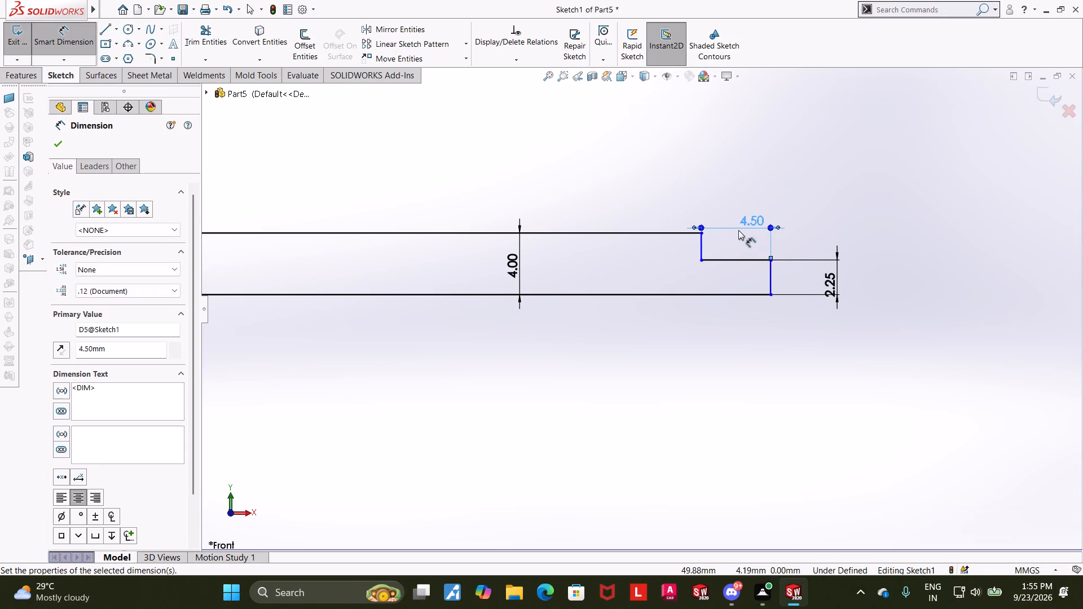
pyautogui.press('Escape')
pyautogui.press('Escape')
pyautogui.press('Escape')
# Dimension the profile's overall length between its two outermost vertical lines to 80 mm.
pyautogui.click(61, 47)
pyautogui.scroll(4, 588, 220)
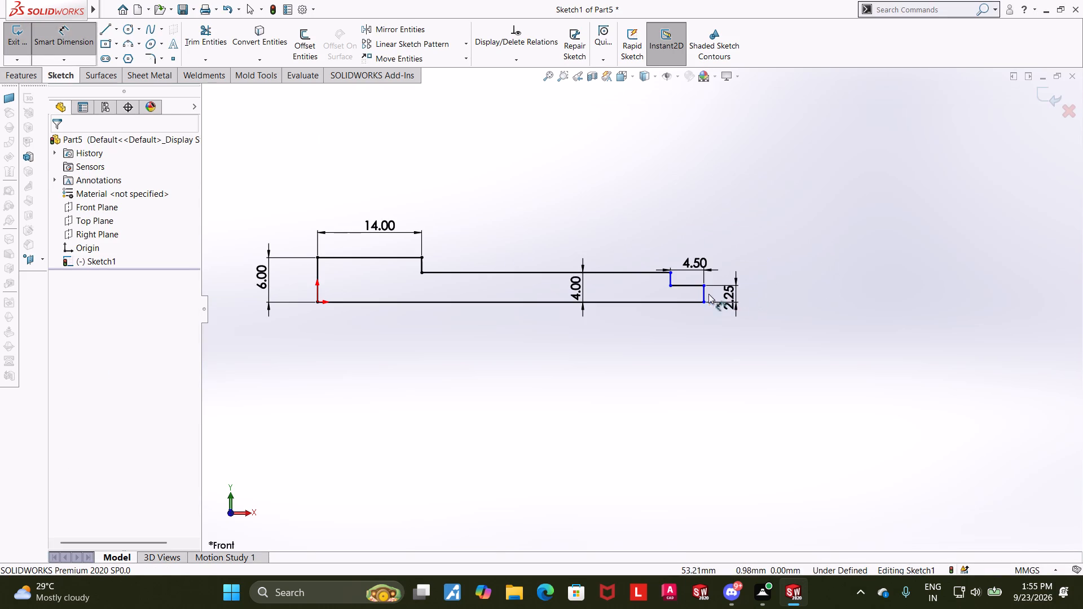
pyautogui.click(703, 290)
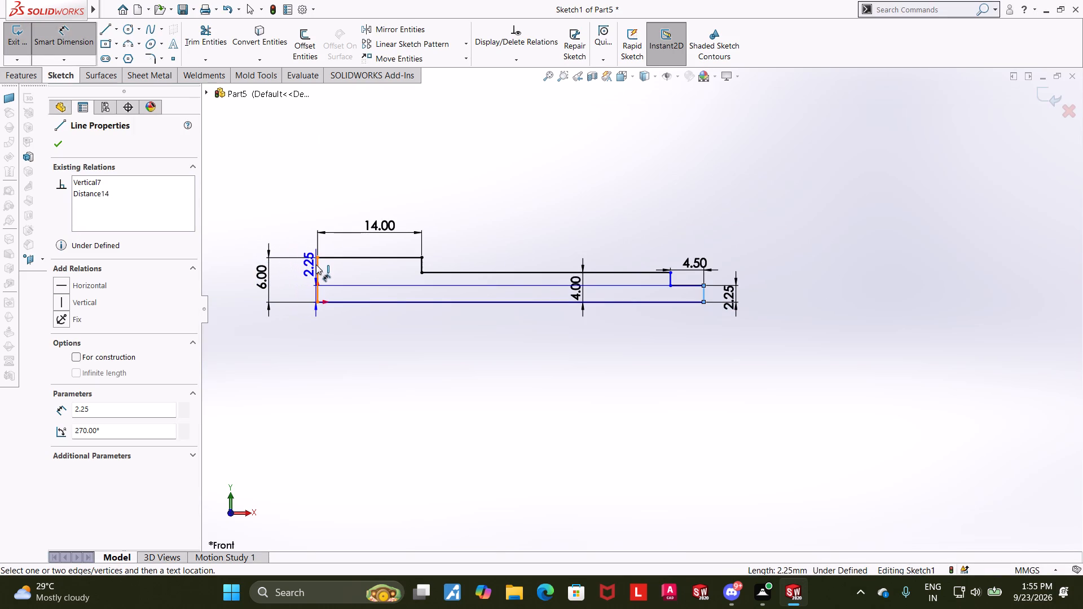
pyautogui.click(316, 264)
pyautogui.click(456, 152)
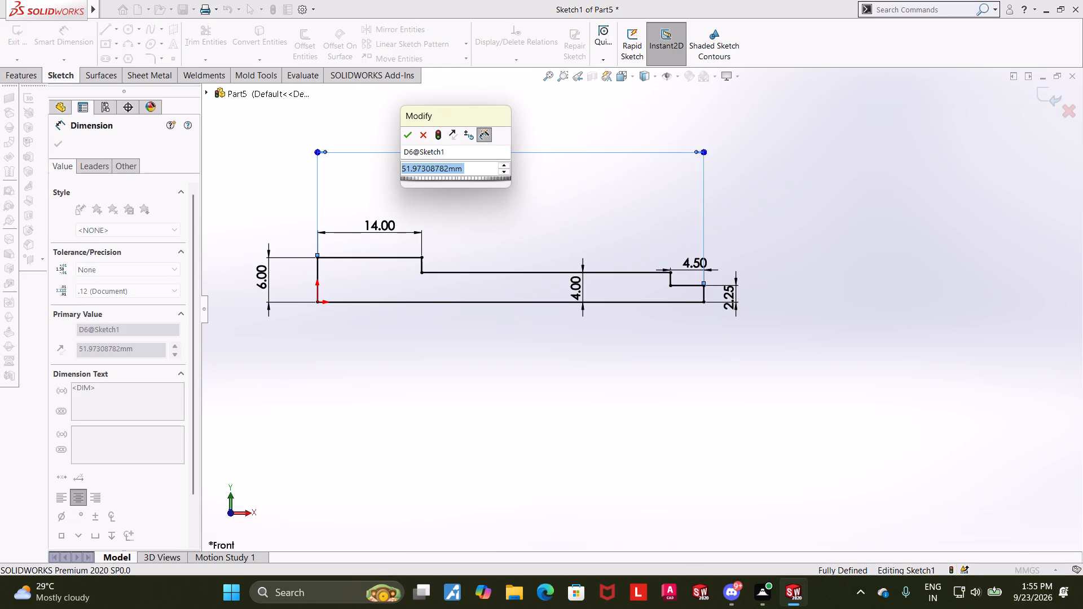
pyautogui.write('80')
pyautogui.press('Return')
pyautogui.press('Escape')
pyautogui.press('Escape')
pyautogui.press('Escape')
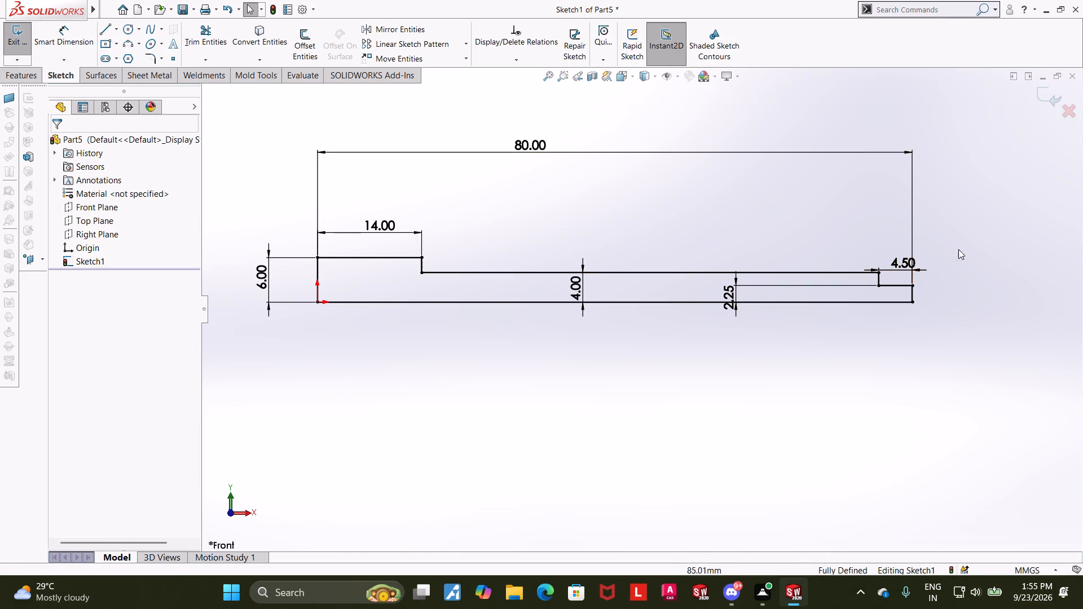
# Exit the sketch and revolve the stepped profile 360 degrees about its long base line.
pyautogui.moveTo(904, 312); pyautogui.dragTo(875, 323, button='middle')
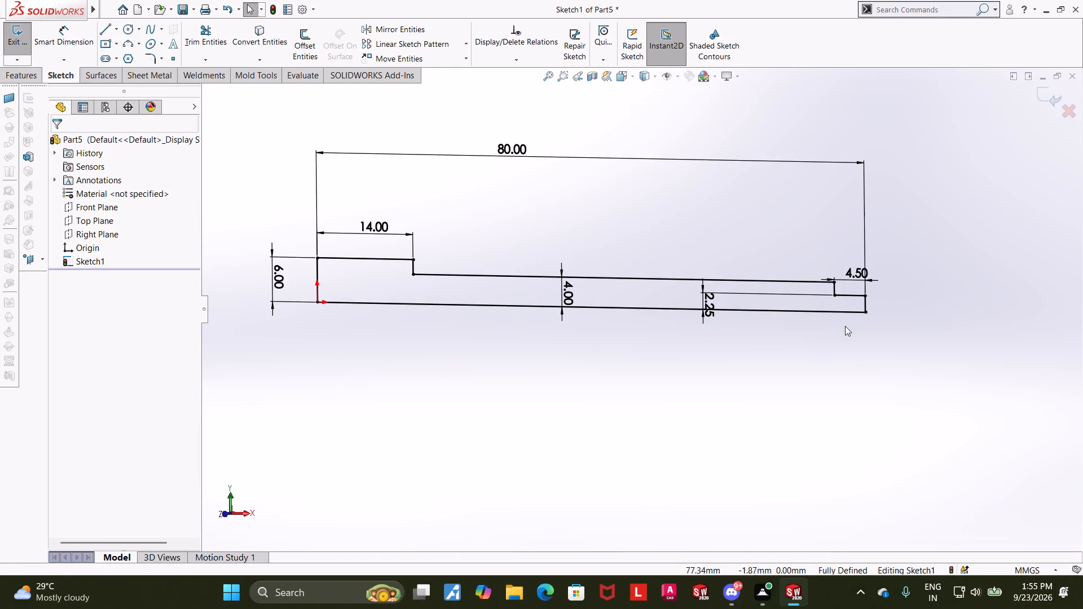
pyautogui.middleClick(819, 333)
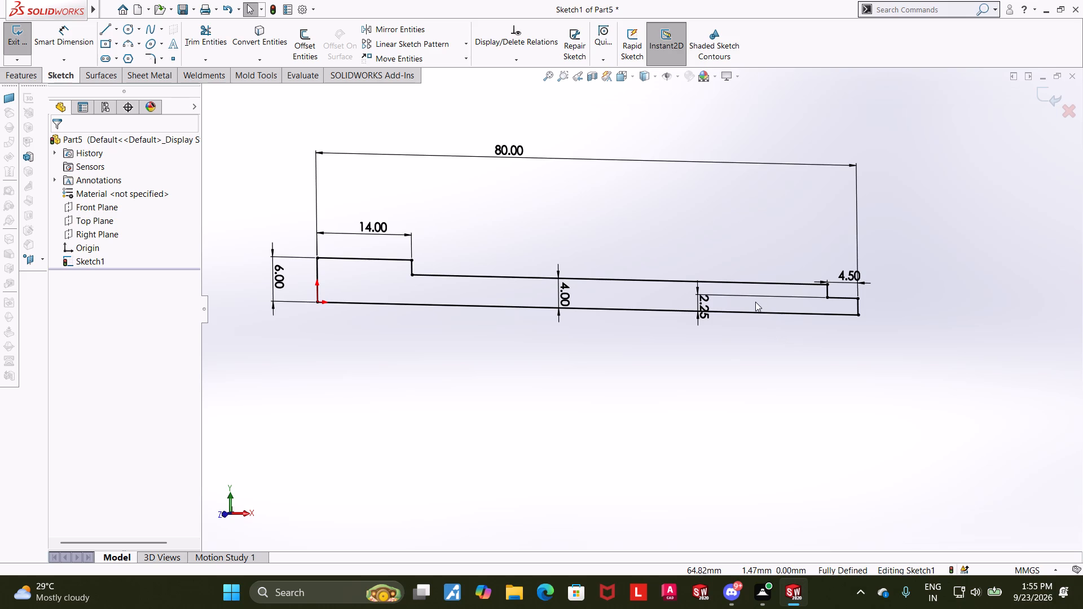
pyautogui.click(1038, 94)
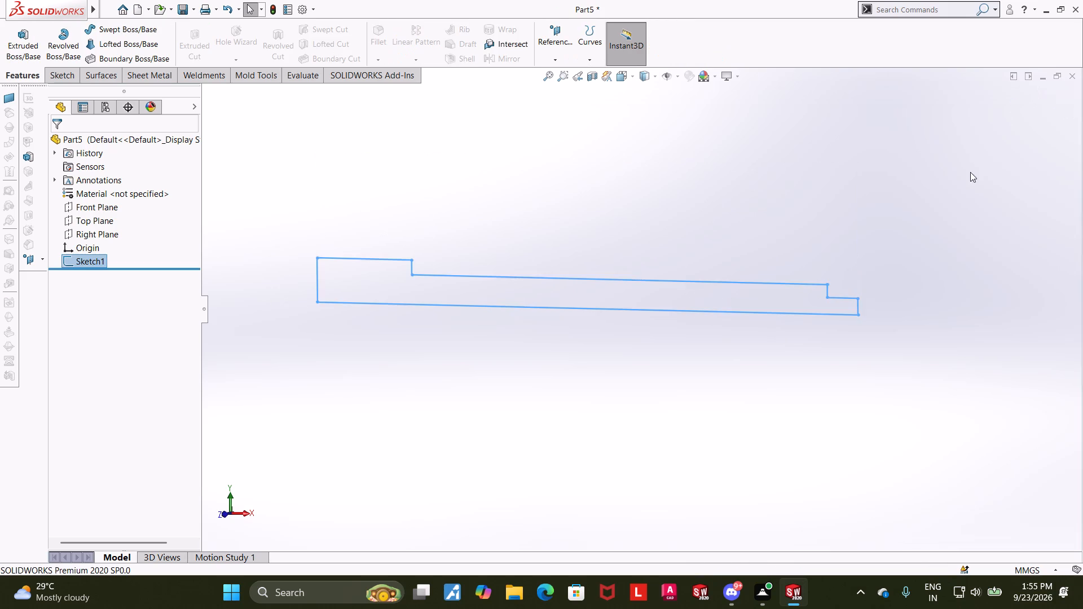
pyautogui.scroll(1, 949, 186)
pyautogui.click(72, 36)
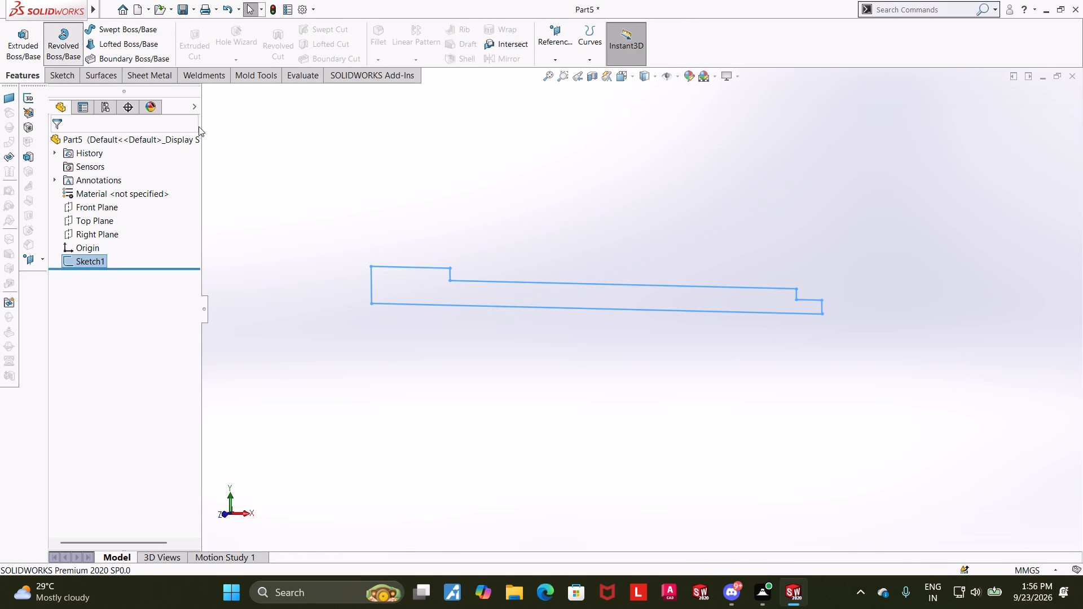
pyautogui.click(437, 304)
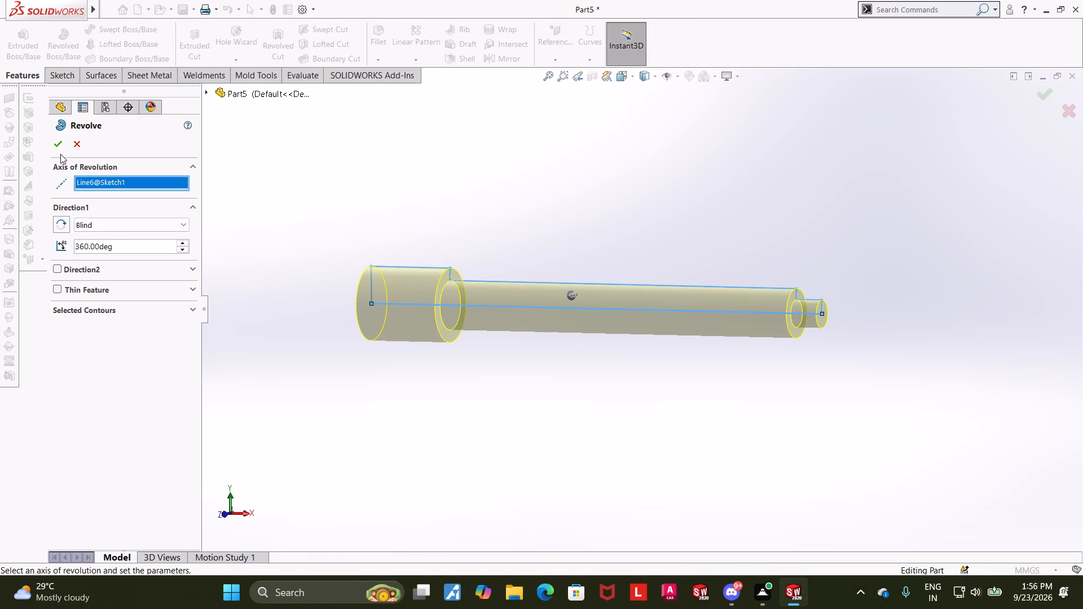
pyautogui.click(60, 151)
pyautogui.click(364, 410)
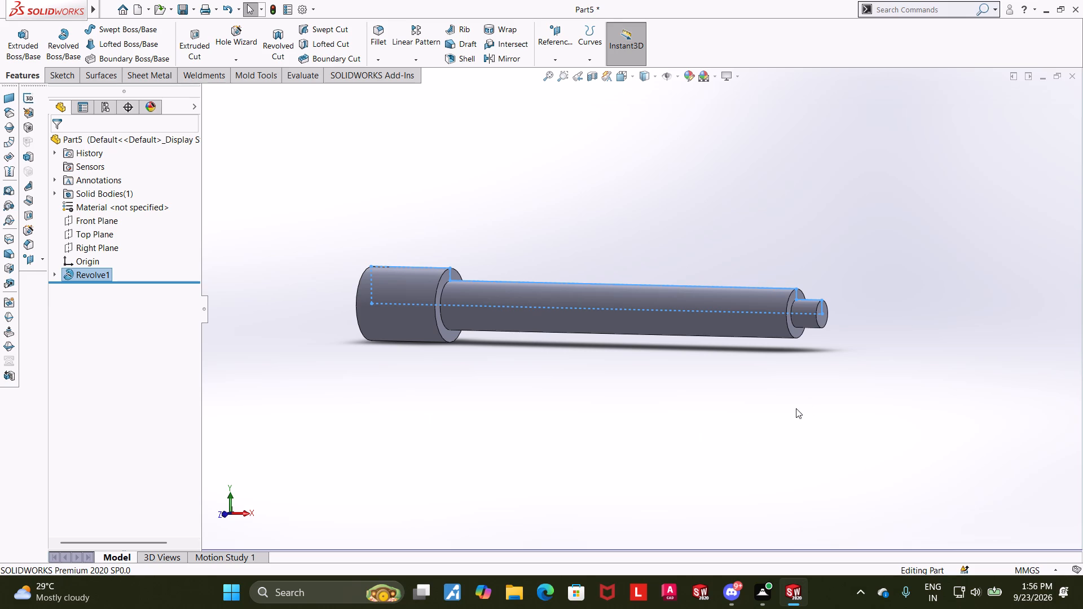
# Add an extruded right-hand M8x1.25 Metric Tap thread from the long shank's small-end edge up to the head's shoulder face.
pyautogui.moveTo(870, 312); pyautogui.dragTo(865, 350, button='middle')
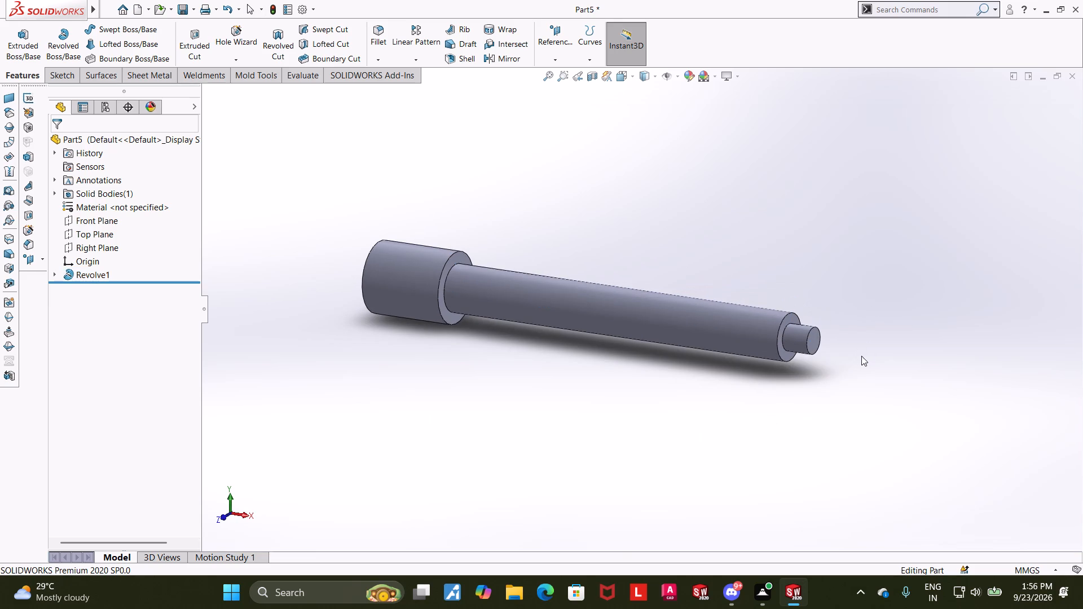
pyautogui.click(248, 63)
pyautogui.click(268, 109)
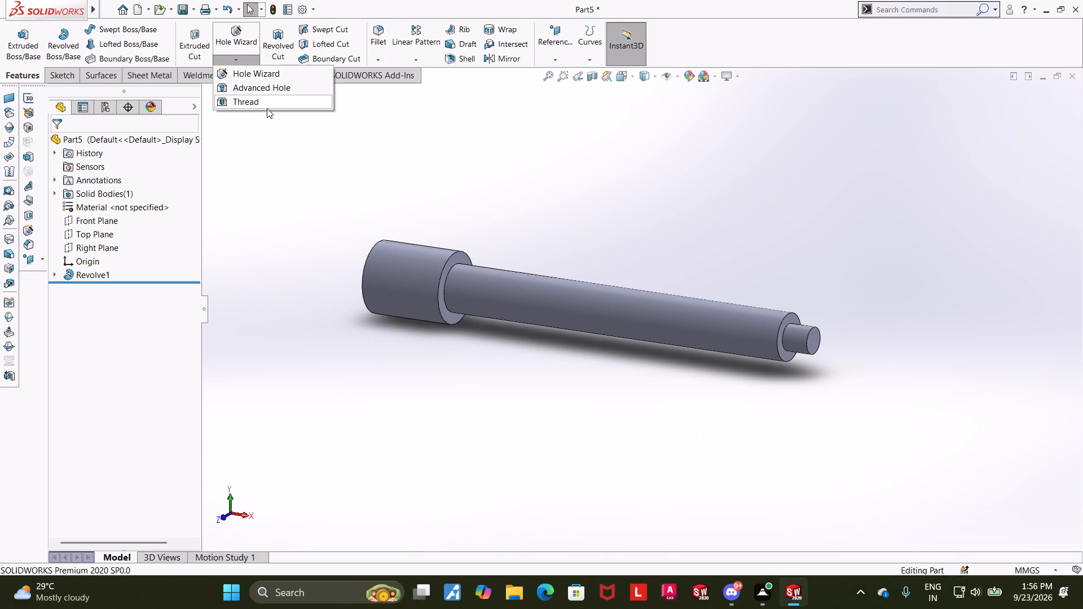
pyautogui.click(266, 106)
pyautogui.click(618, 316)
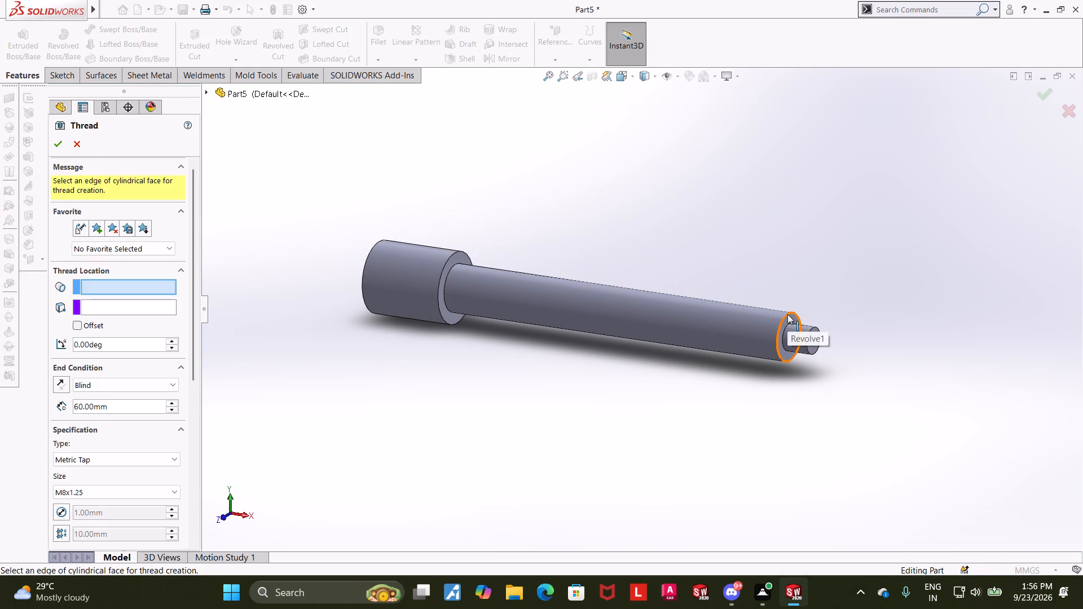
pyautogui.click(787, 314)
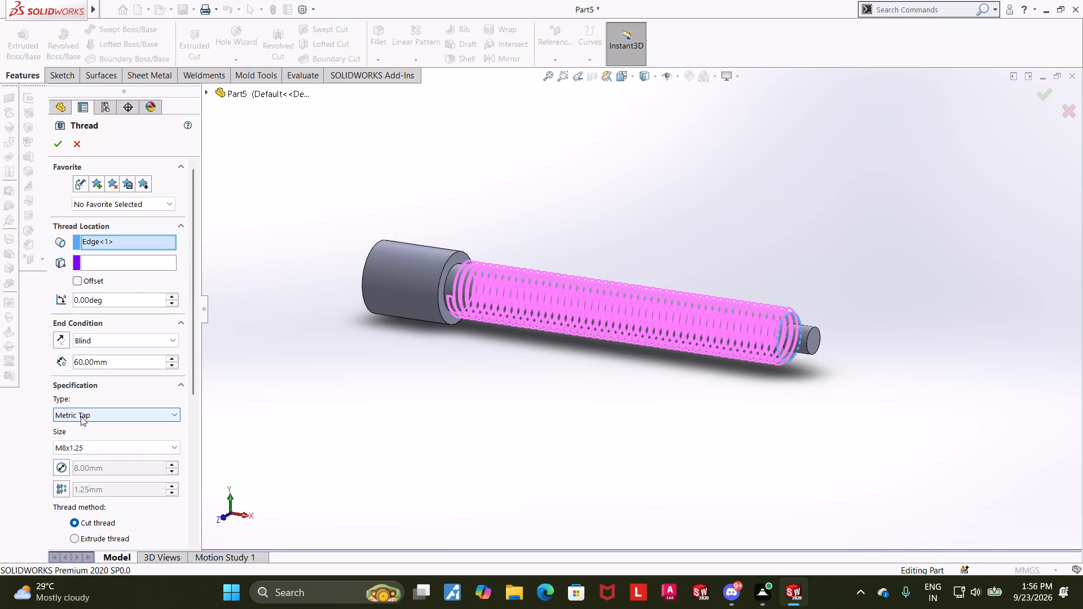
pyautogui.click(98, 337)
pyautogui.click(110, 371)
pyautogui.click(446, 313)
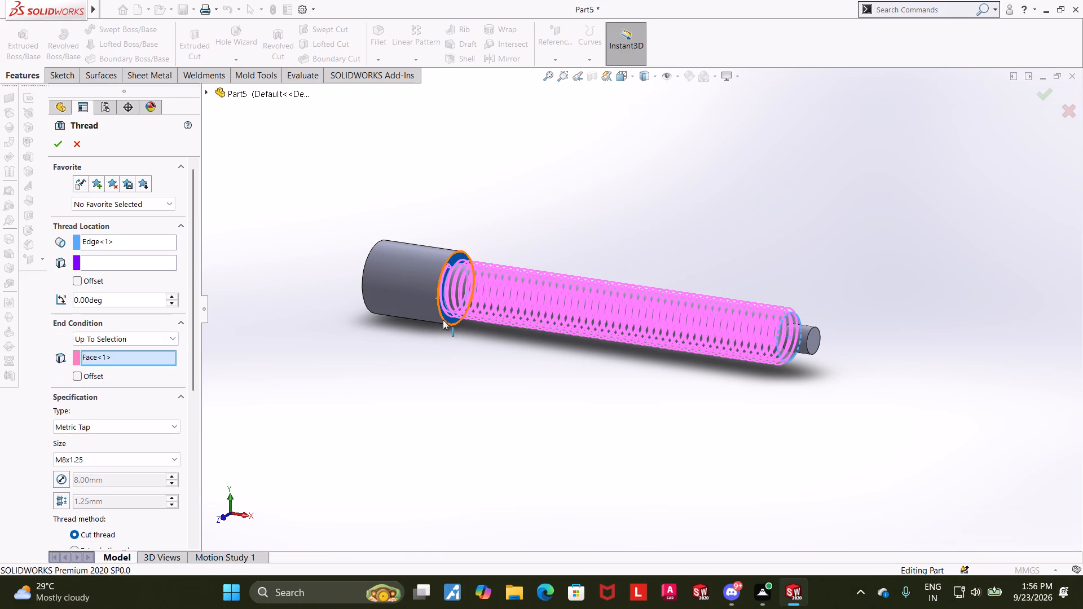
pyautogui.click(55, 147)
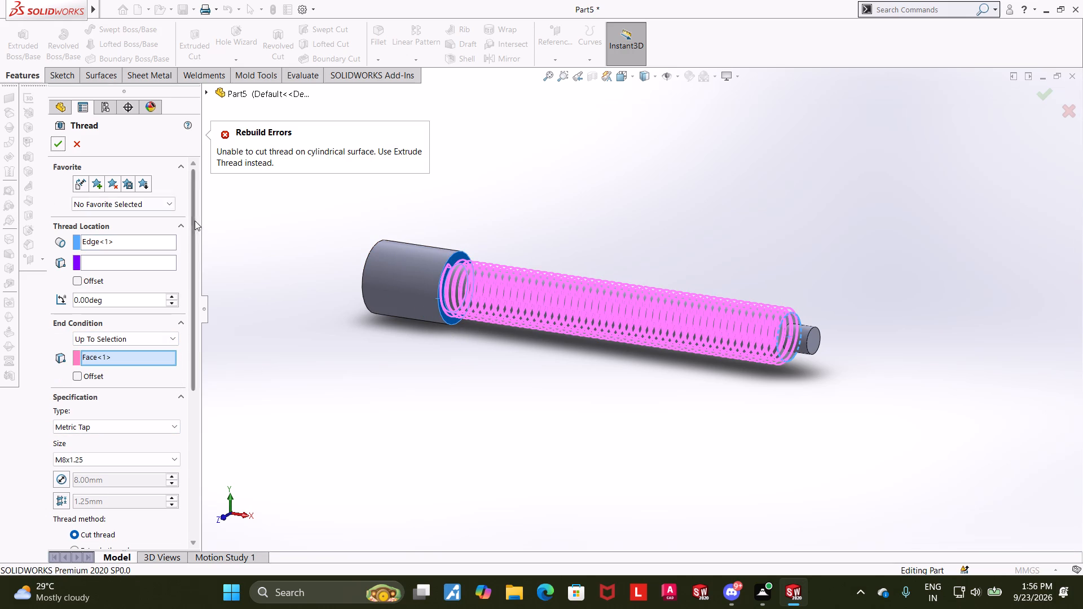
pyautogui.moveTo(191, 229); pyautogui.dragTo(193, 345)
pyautogui.click(76, 341)
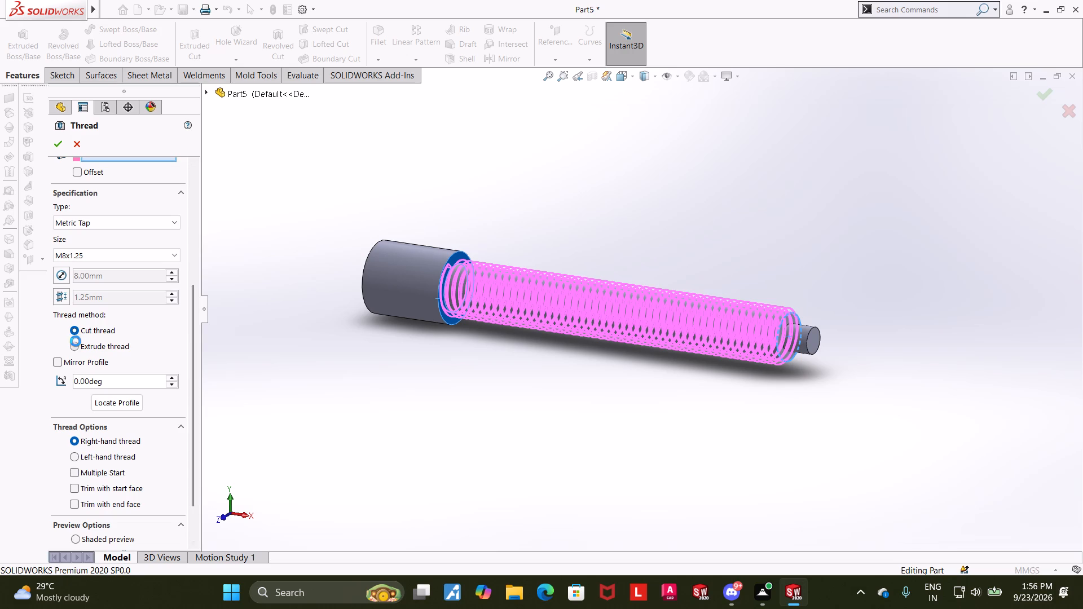
pyautogui.click(52, 144)
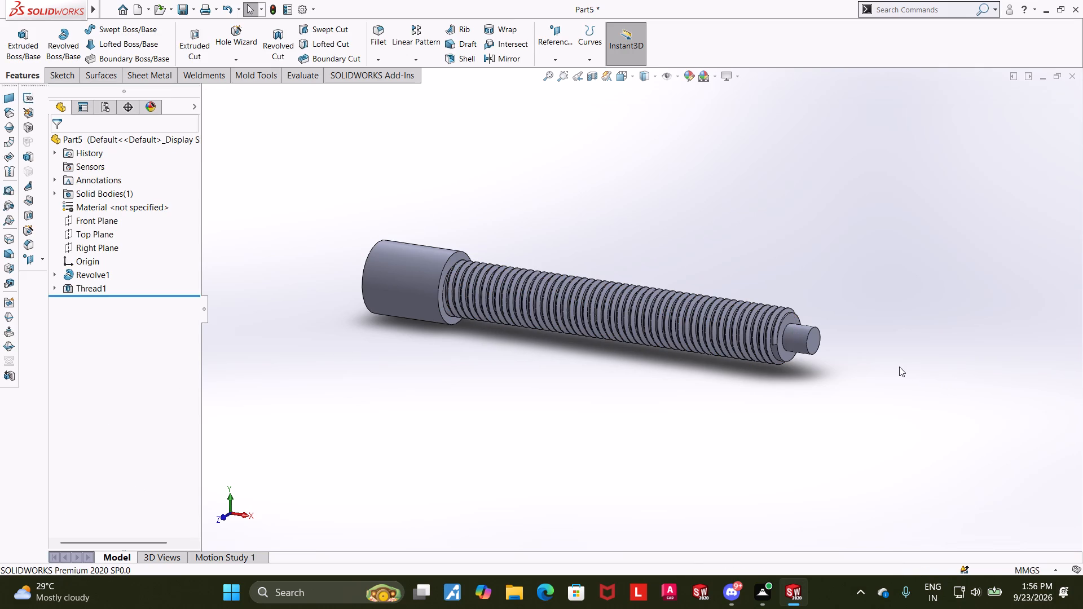
# Save the part in Downloads as outer screw, rebuilding the document before saving.
pyautogui.moveTo(888, 368); pyautogui.dragTo(870, 371, button='middle')
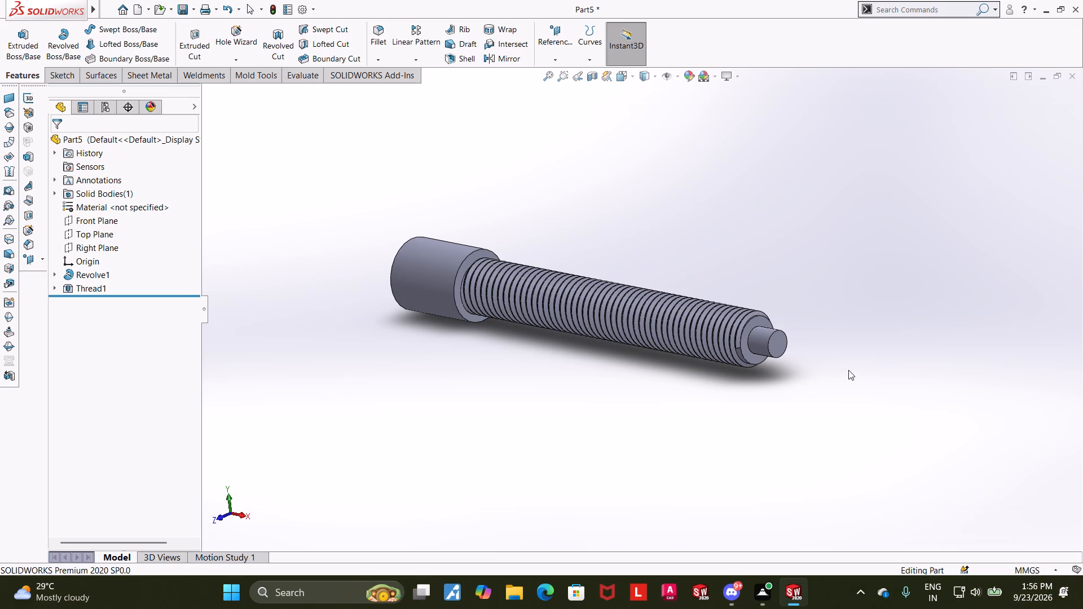
pyautogui.moveTo(857, 361); pyautogui.dragTo(890, 348, button='middle')
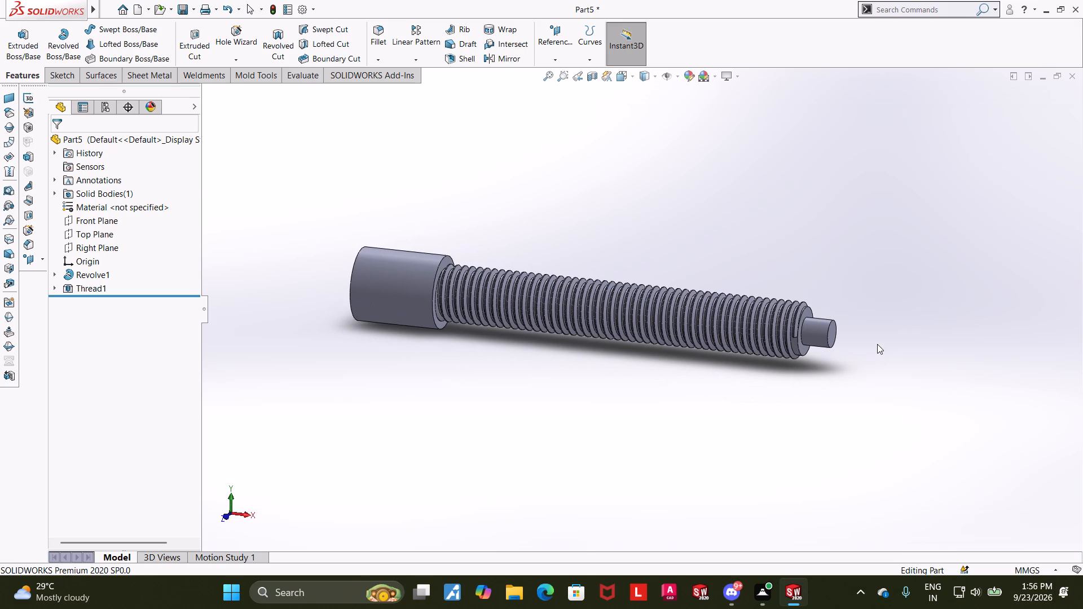
pyautogui.moveTo(874, 346); pyautogui.dragTo(864, 356, button='middle')
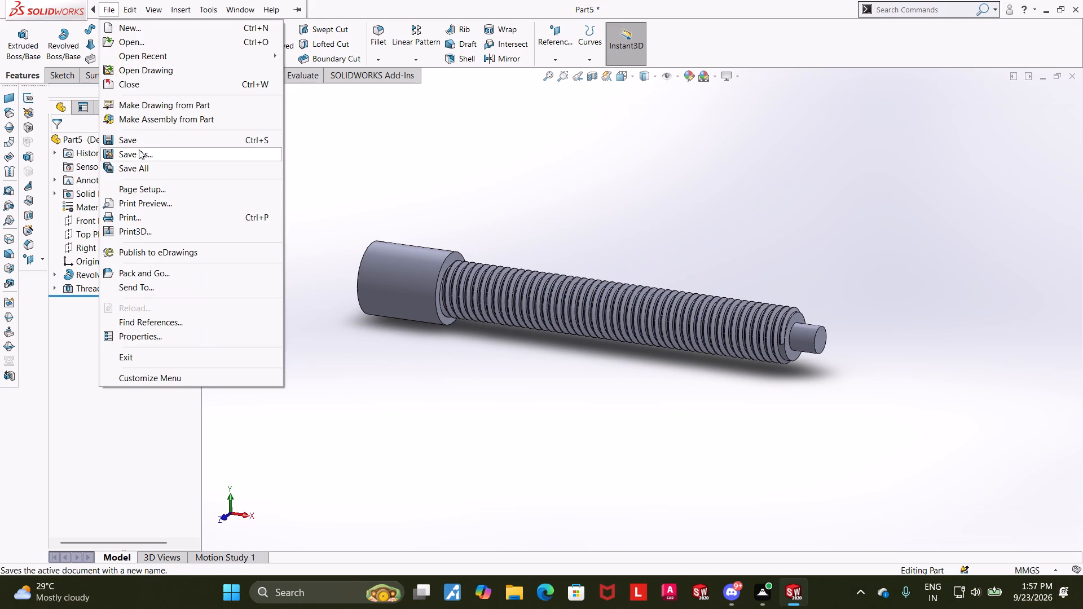
pyautogui.click(139, 149)
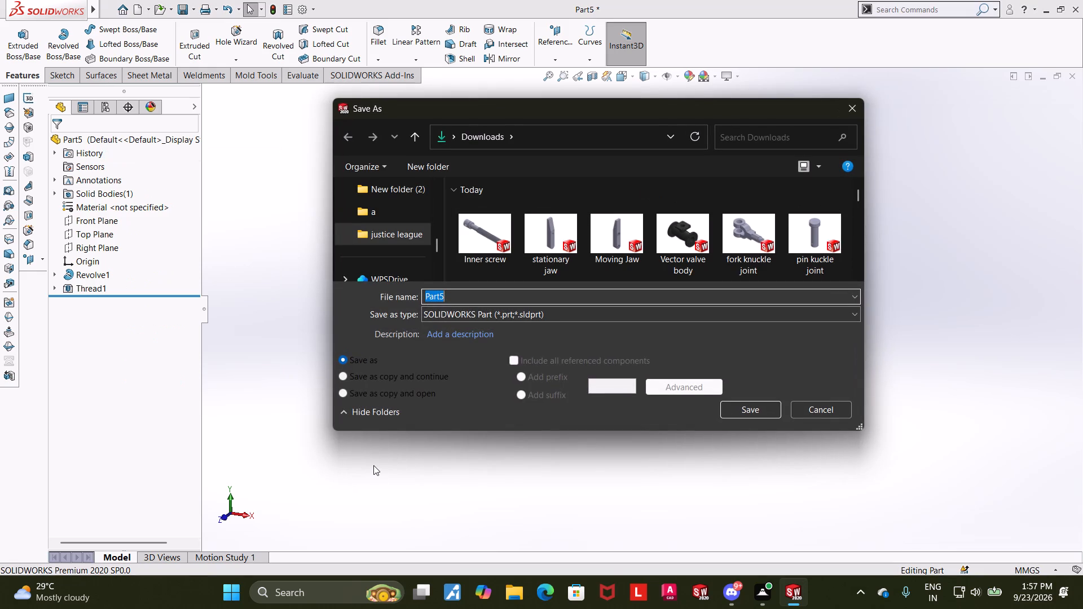
pyautogui.write('outer screw')
pyautogui.press('space')
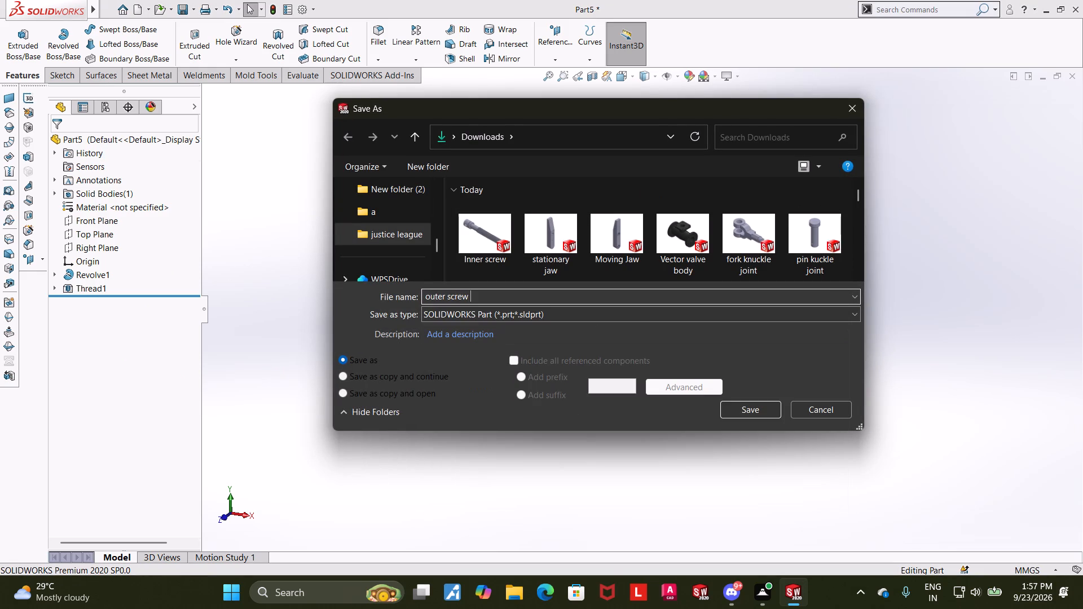
pyautogui.click(754, 410)
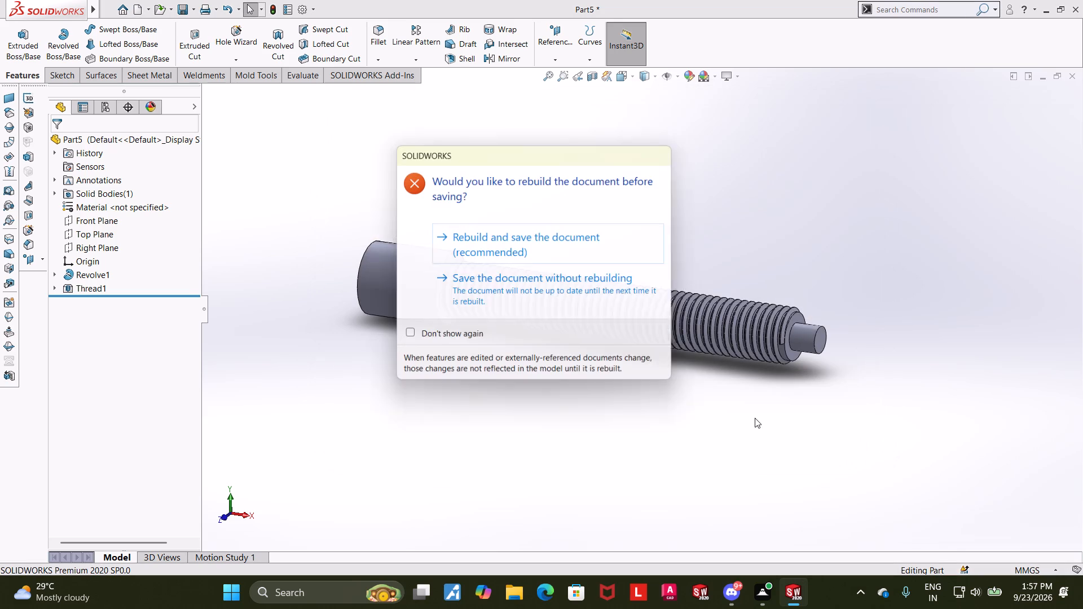
pyautogui.click(496, 249)
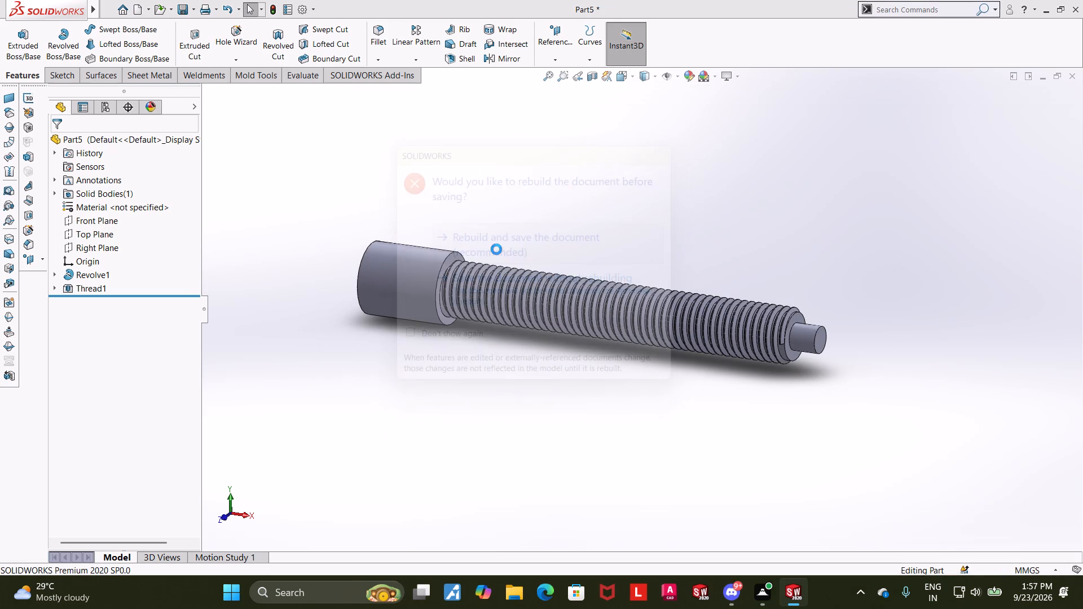
# Create a new part document.
pyautogui.click(425, 132)
pyautogui.click(133, 6)
pyautogui.doubleClick(272, 249)
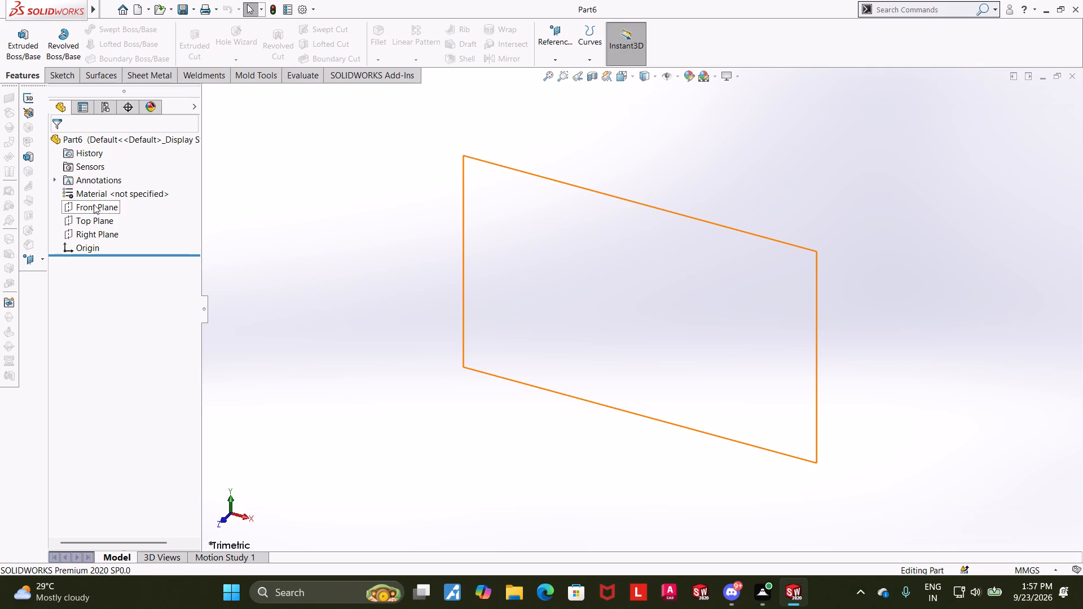
# Open a new sketch on the Front Plane.
pyautogui.click(94, 204)
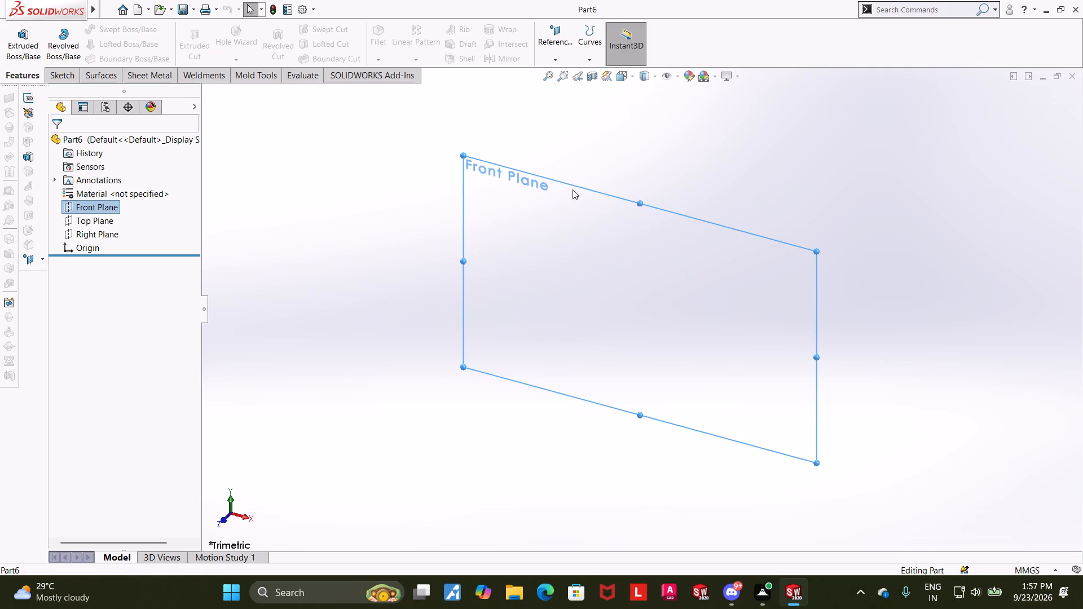
pyautogui.click(579, 185)
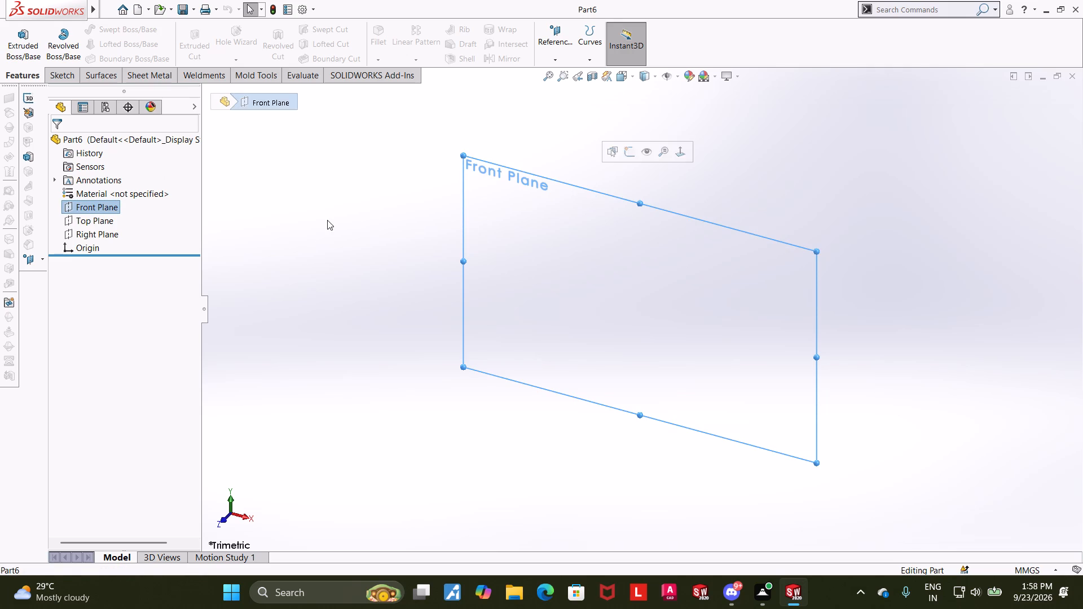
pyautogui.click(327, 219)
pyautogui.click(116, 205)
pyautogui.click(127, 189)
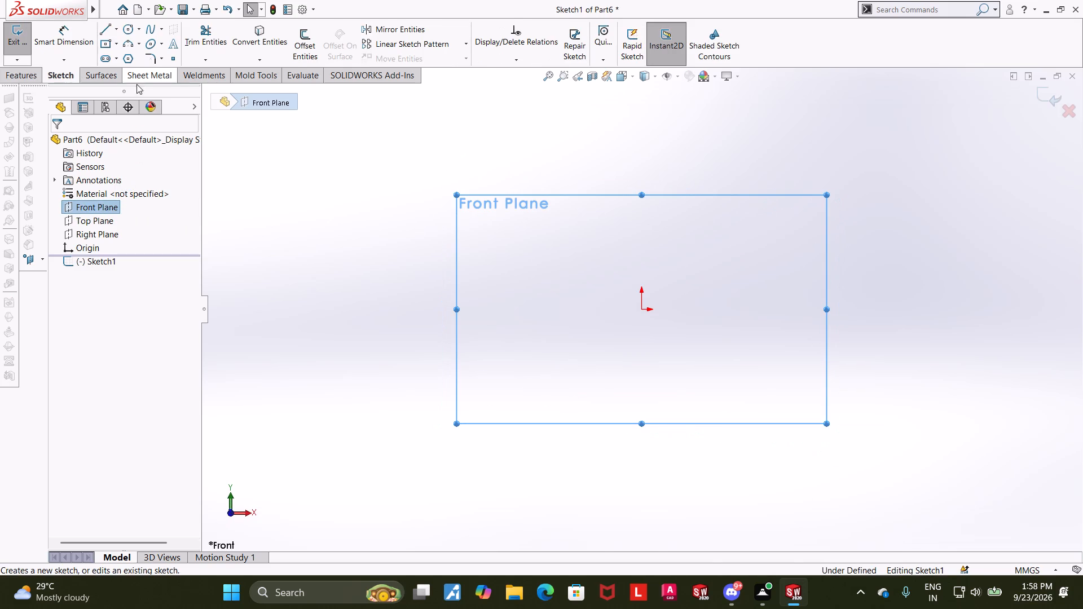
# Sketch a closed Z-shaped line profile cornered at the origin, with a lower leg about 26 mm and an upper leg about 34 mm long.
pyautogui.scroll(-1, 765, 353)
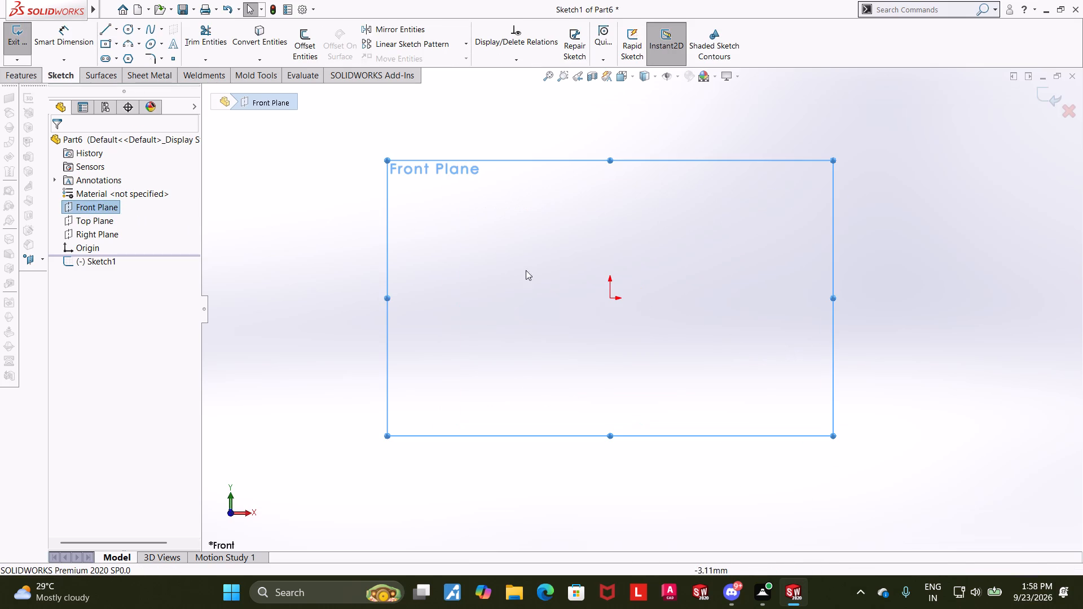
pyautogui.click(106, 24)
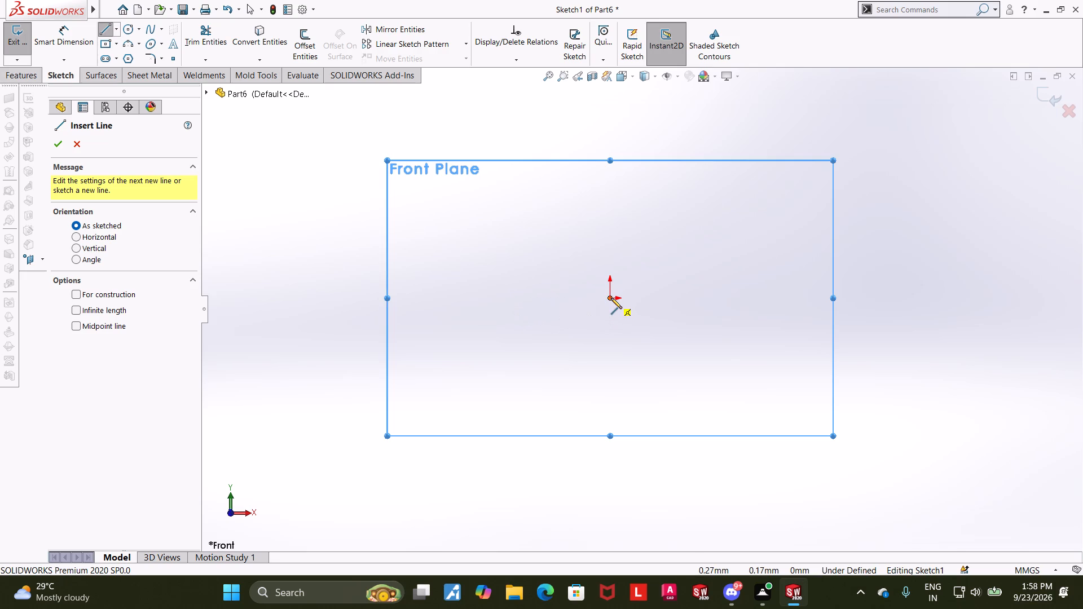
pyautogui.click(607, 363)
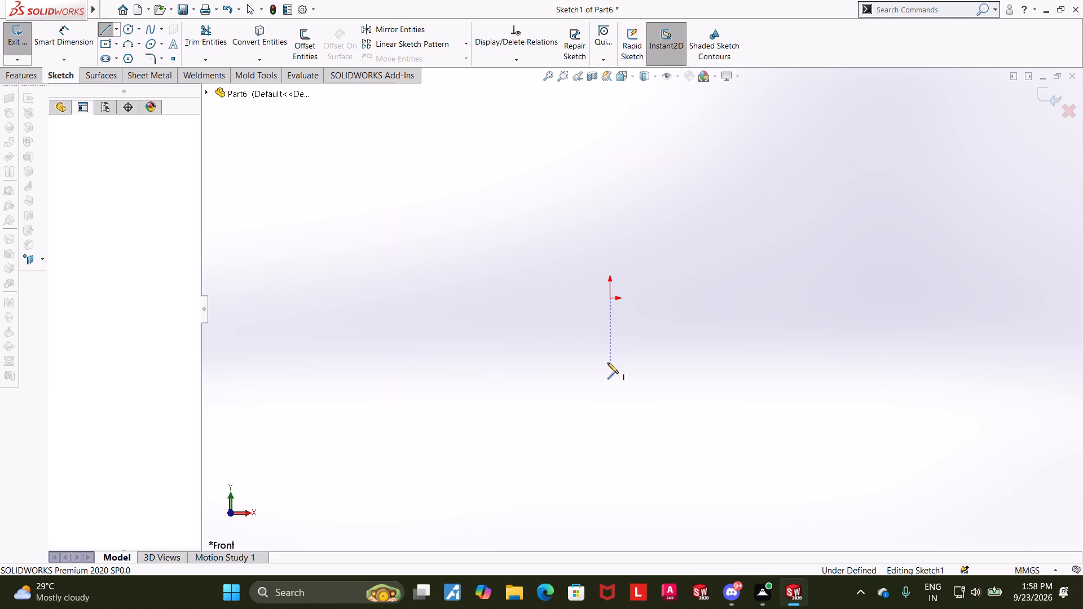
pyautogui.click(608, 299)
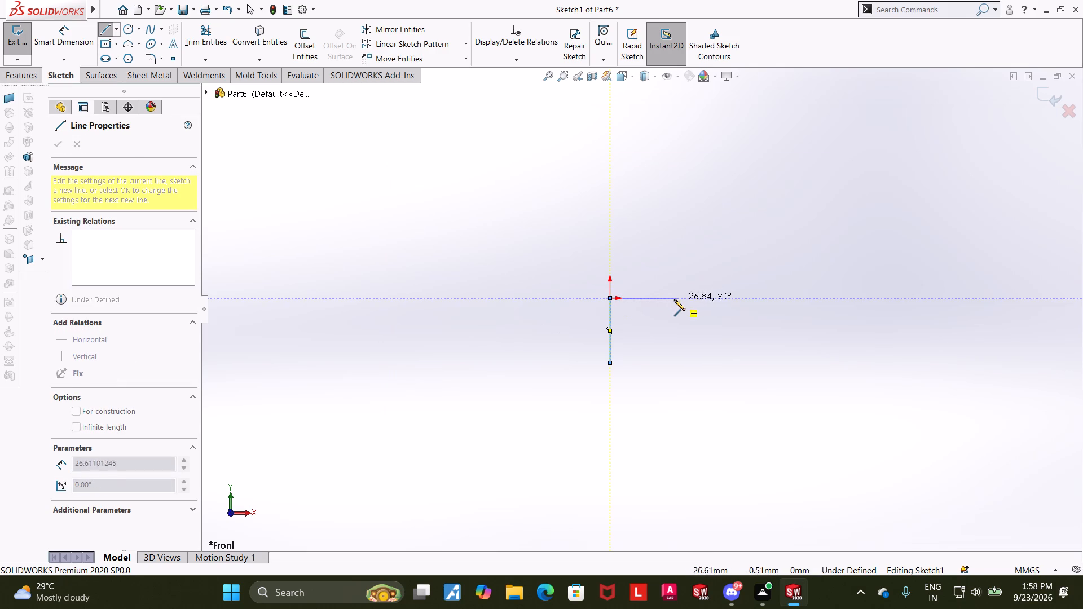
pyautogui.click(649, 298)
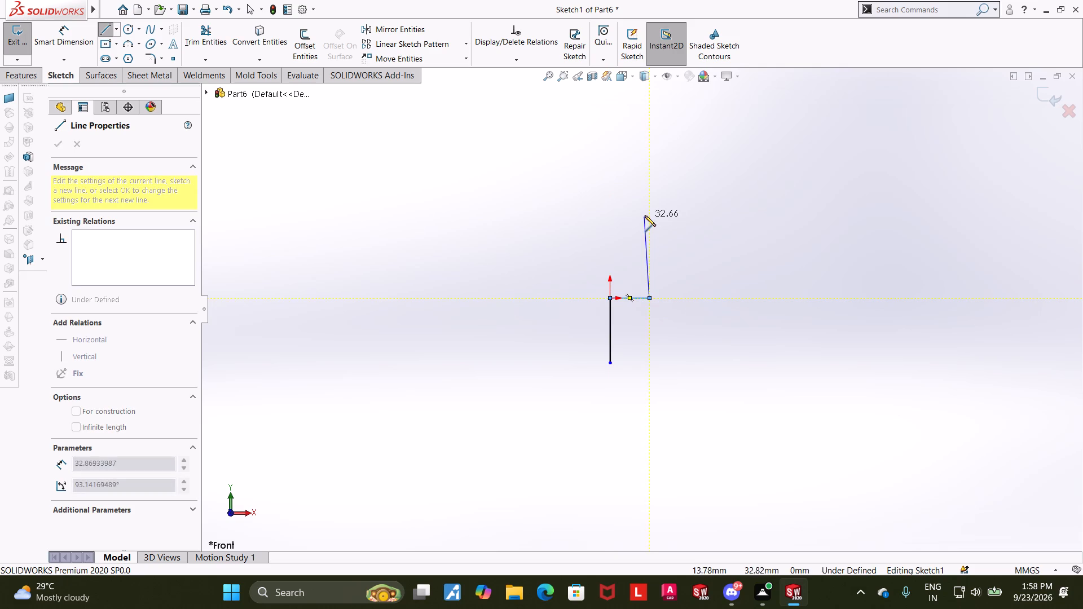
pyautogui.click(648, 213)
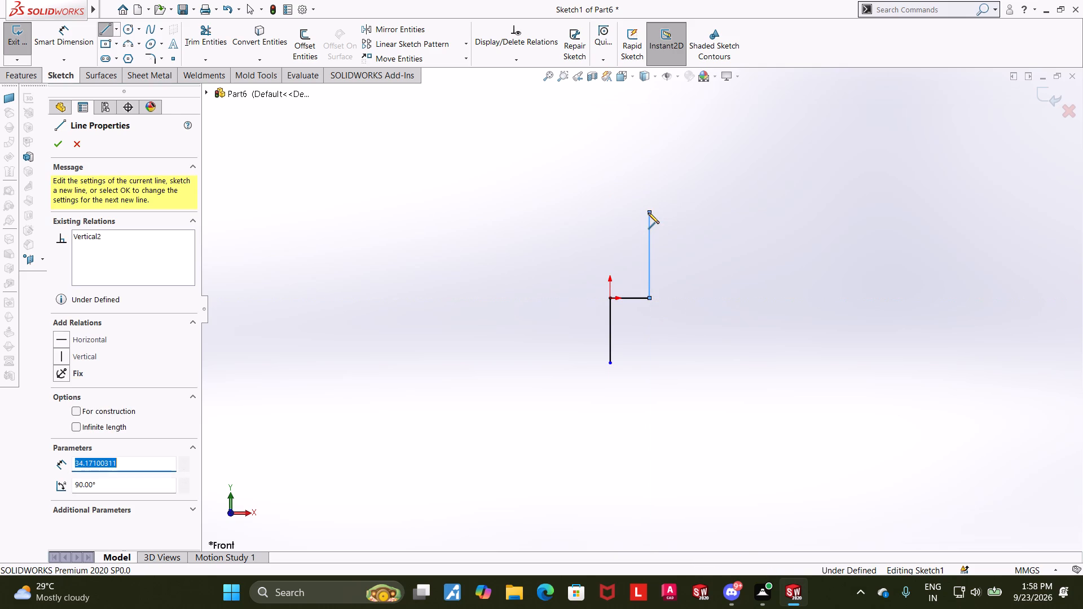
pyautogui.click(665, 213)
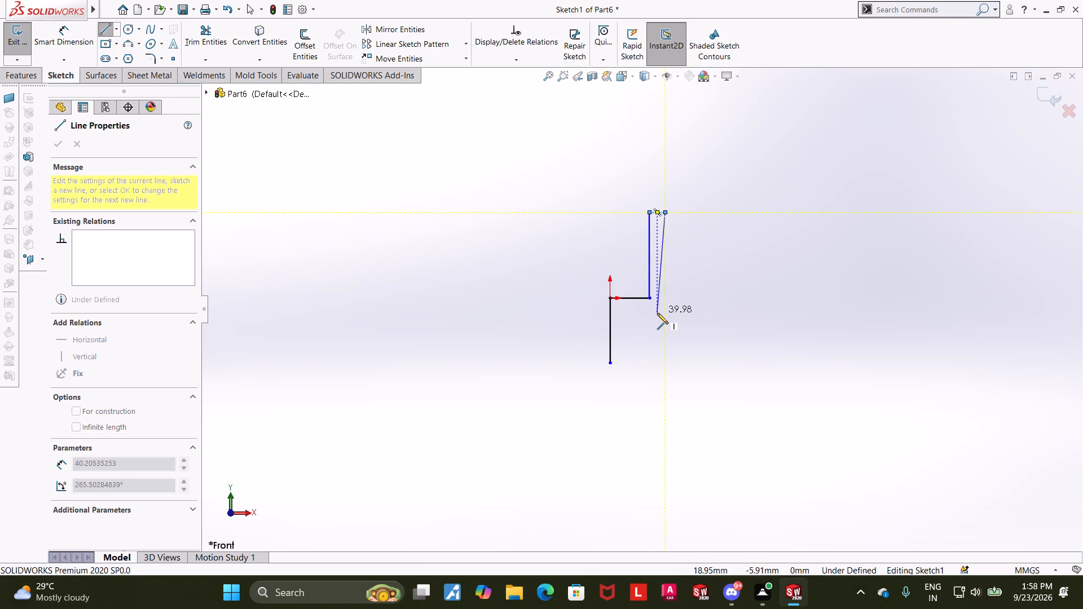
pyautogui.click(664, 311)
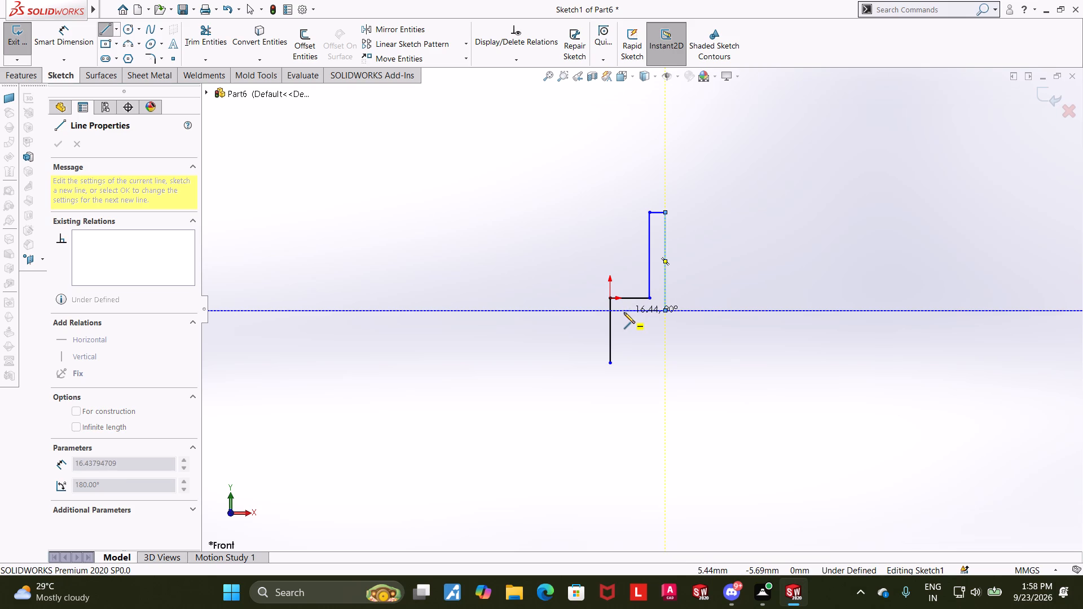
pyautogui.click(624, 312)
pyautogui.click(624, 363)
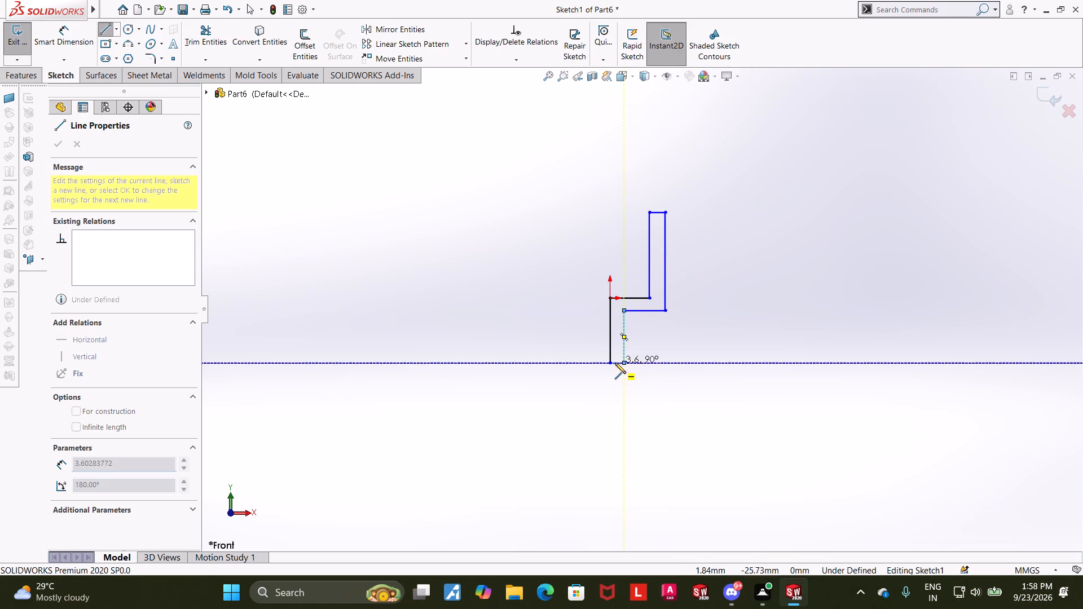
pyautogui.click(611, 361)
pyautogui.press('Escape')
pyautogui.press('Escape')
pyautogui.press('Escape')
pyautogui.press('Escape')
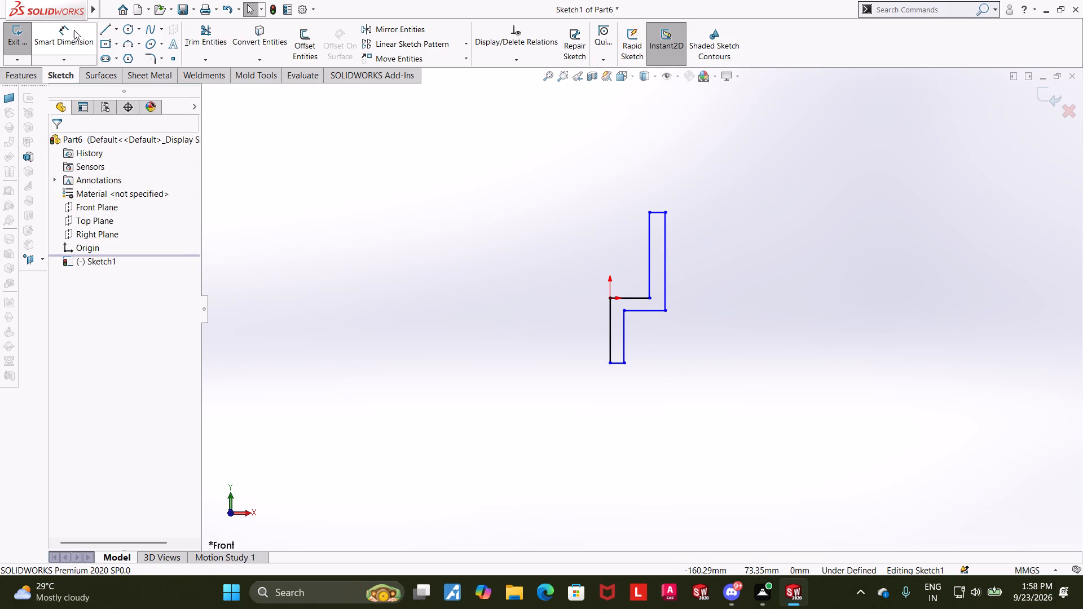
# Dimension the horizontal distance from the lower leg's outer vertical line to the upper leg's inner vertical line as 3 mm.
pyautogui.click(75, 34)
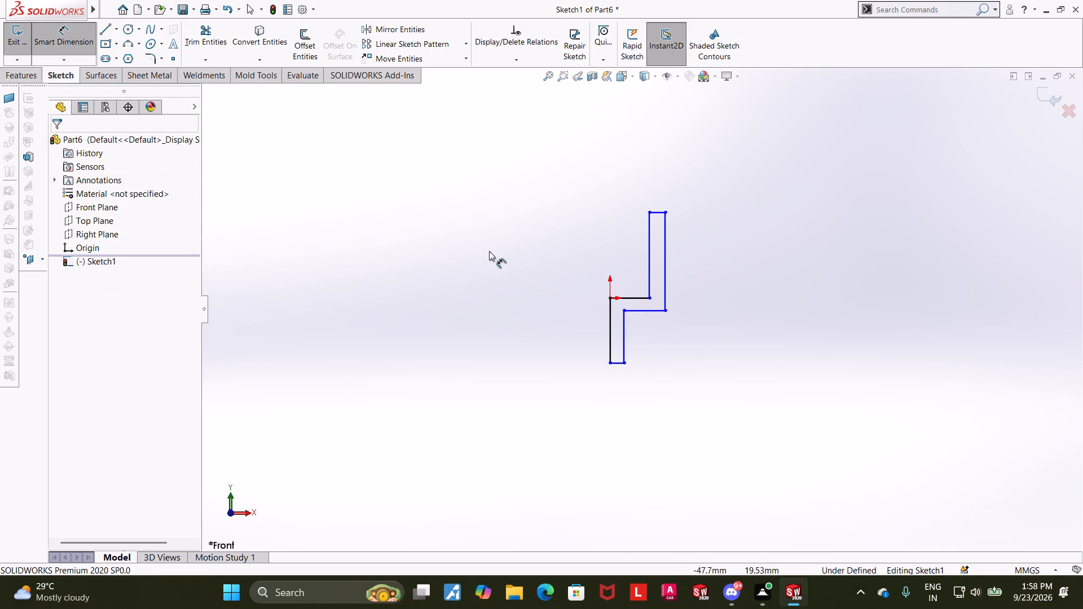
pyautogui.doubleClick(610, 312)
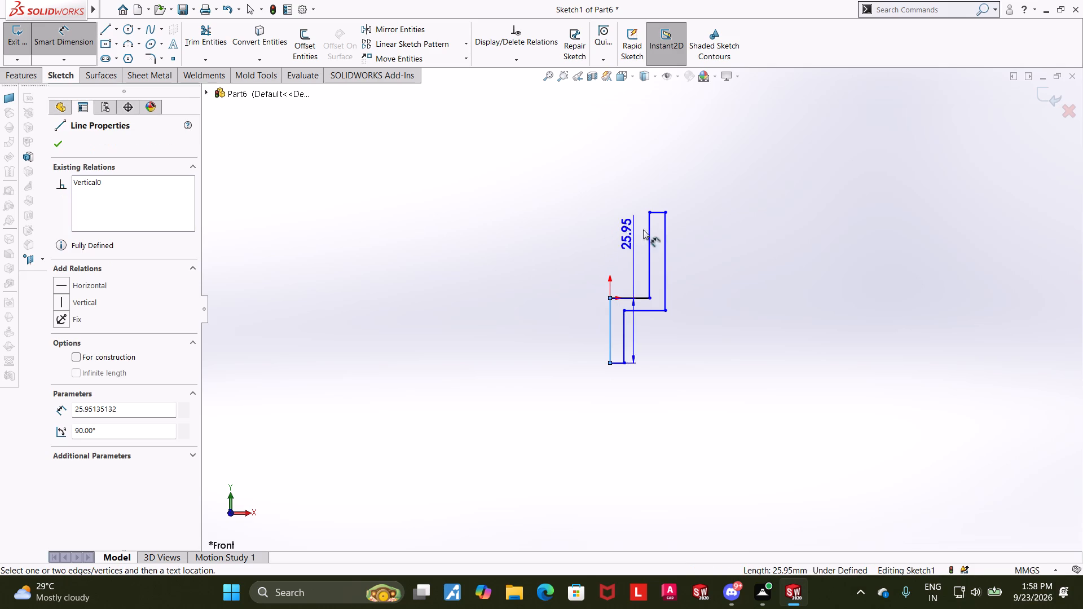
pyautogui.click(650, 238)
pyautogui.click(622, 187)
pyautogui.press('3')
pyautogui.press('Return')
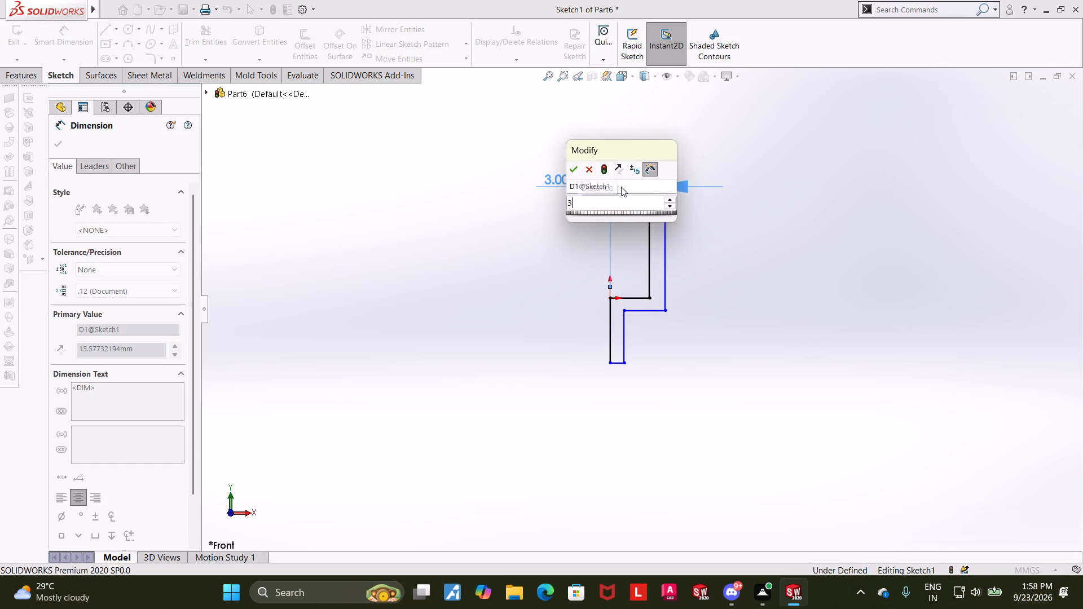
pyautogui.press('Escape')
pyautogui.press('Escape')
# Dimension the short bottom line of the lower leg to a width of 1 mm.
pyautogui.click(51, 44)
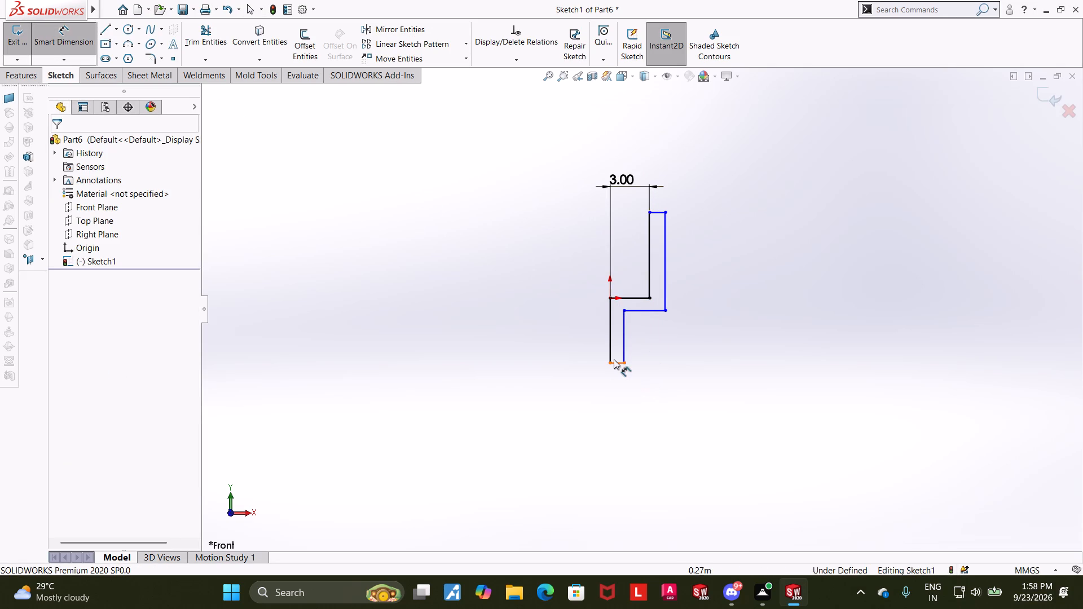
pyautogui.click(615, 363)
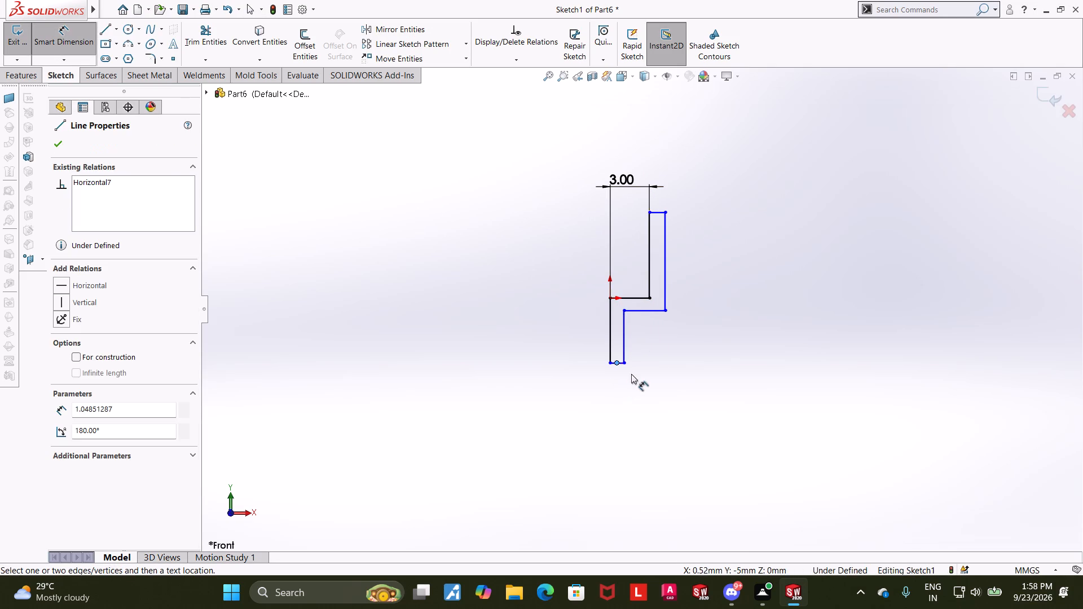
pyautogui.press('Escape')
pyautogui.scroll(-4, 621, 365)
pyautogui.click(614, 346)
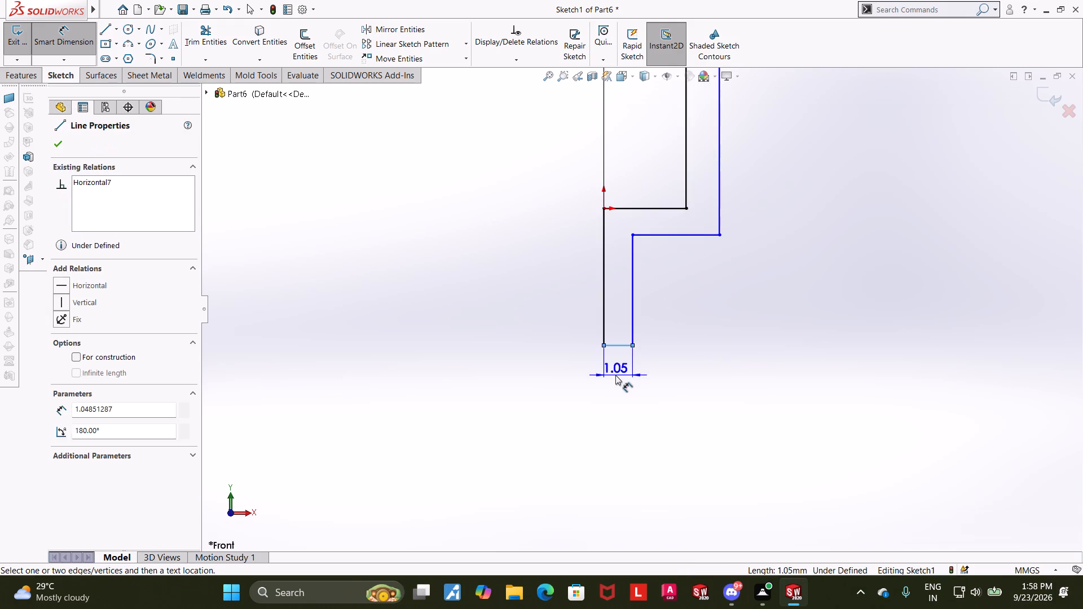
pyautogui.click(615, 375)
pyautogui.press('1')
pyautogui.press('Return')
pyautogui.press('Escape')
pyautogui.press('Escape')
# Dimension the short top line of the upper leg to a width of 1 mm.
pyautogui.scroll(5, 715, 339)
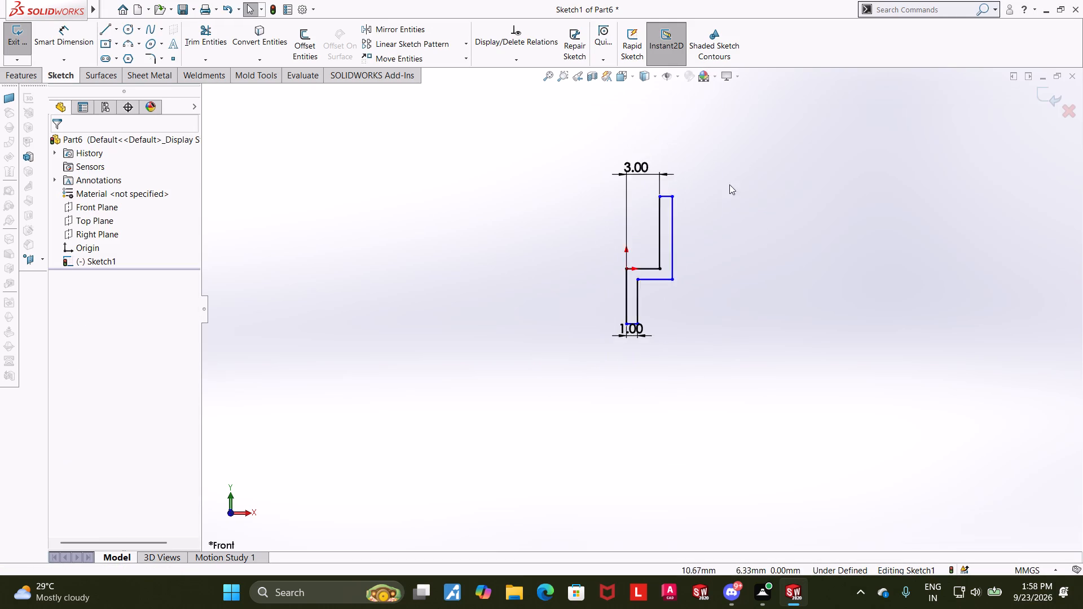
pyautogui.scroll(-3, 719, 183)
pyautogui.click(82, 34)
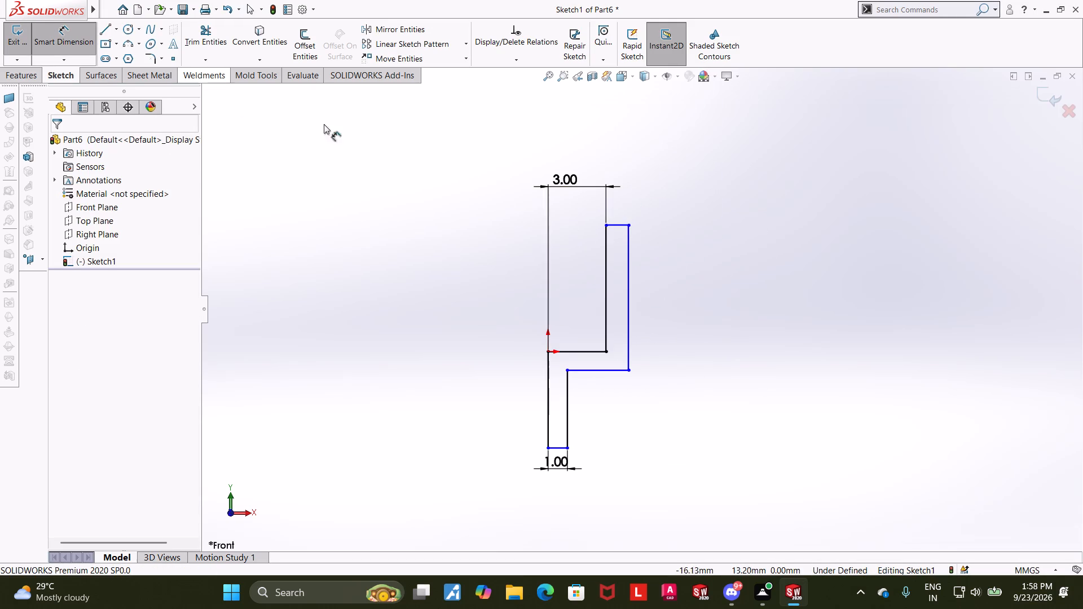
pyautogui.click(619, 222)
pyautogui.click(617, 167)
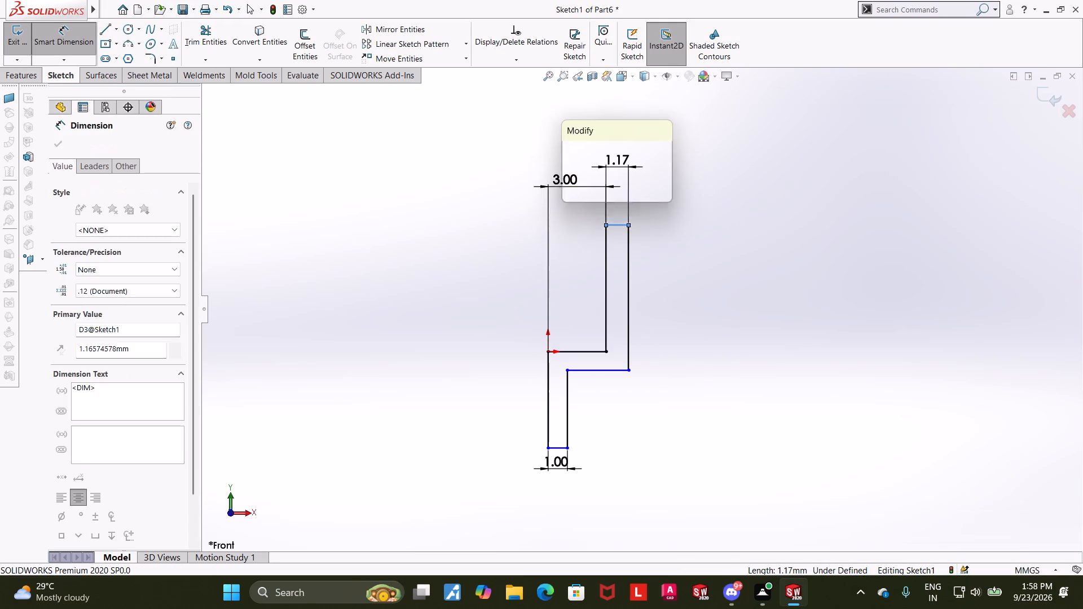
pyautogui.press('1')
pyautogui.press('Return')
pyautogui.press('Escape')
pyautogui.press('Escape')
pyautogui.press('Escape')
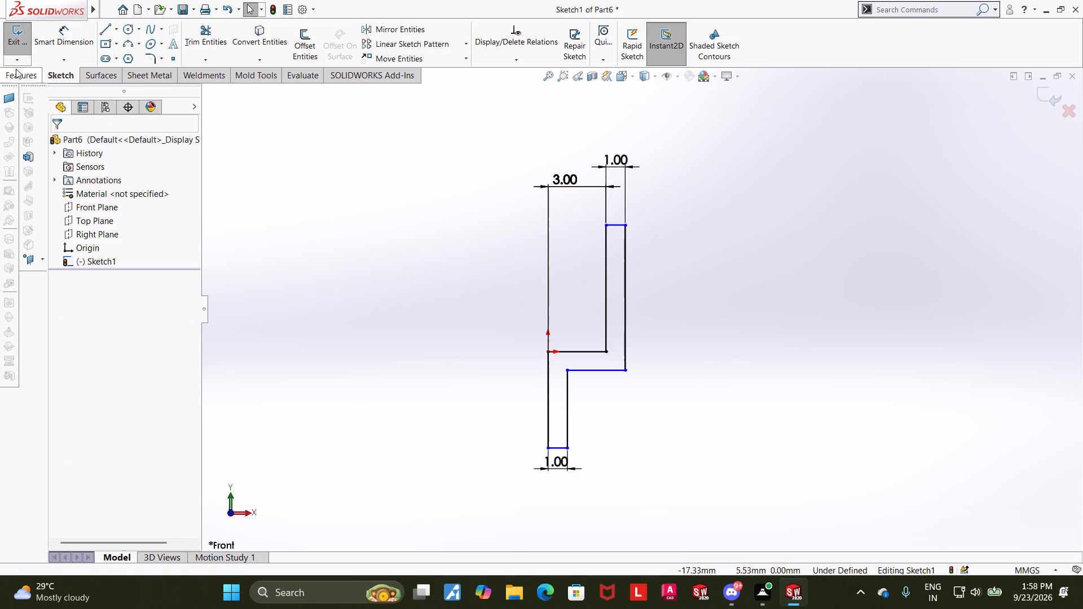
# Dimension the vertical gap between the two horizontal lines of the profile's middle step as 1 mm.
pyautogui.click(50, 38)
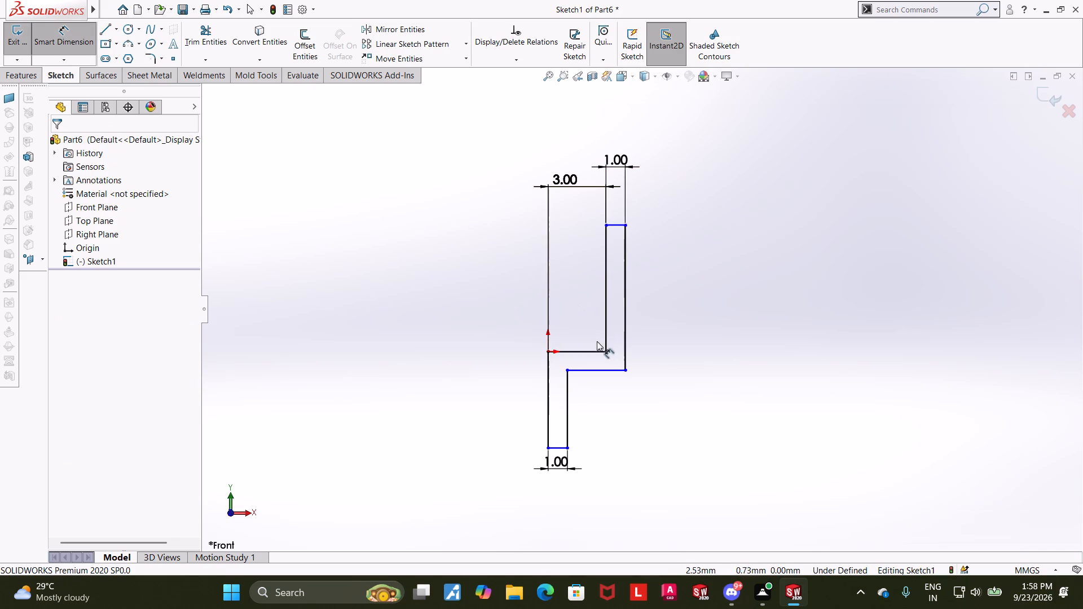
pyautogui.click(596, 354)
pyautogui.click(598, 371)
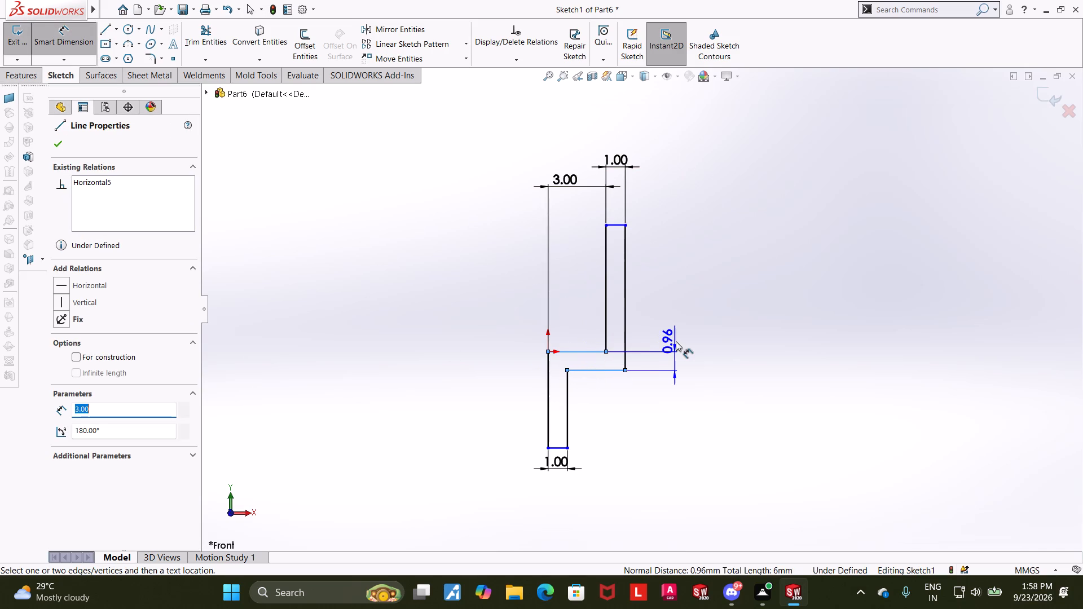
pyautogui.click(676, 341)
pyautogui.press('`')
pyautogui.press('Return')
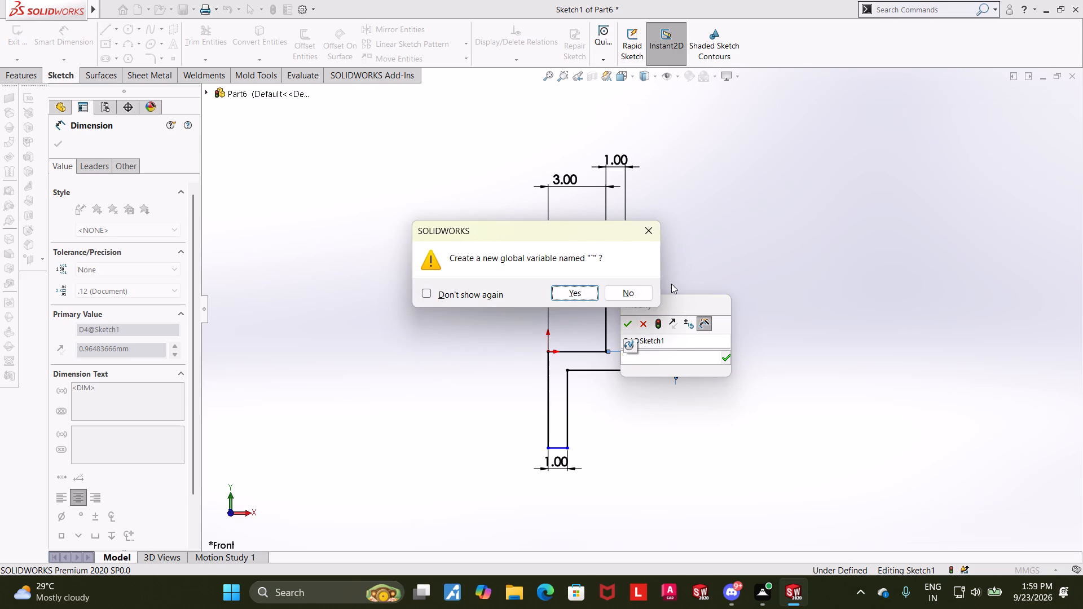
pyautogui.click(645, 232)
pyautogui.press('1')
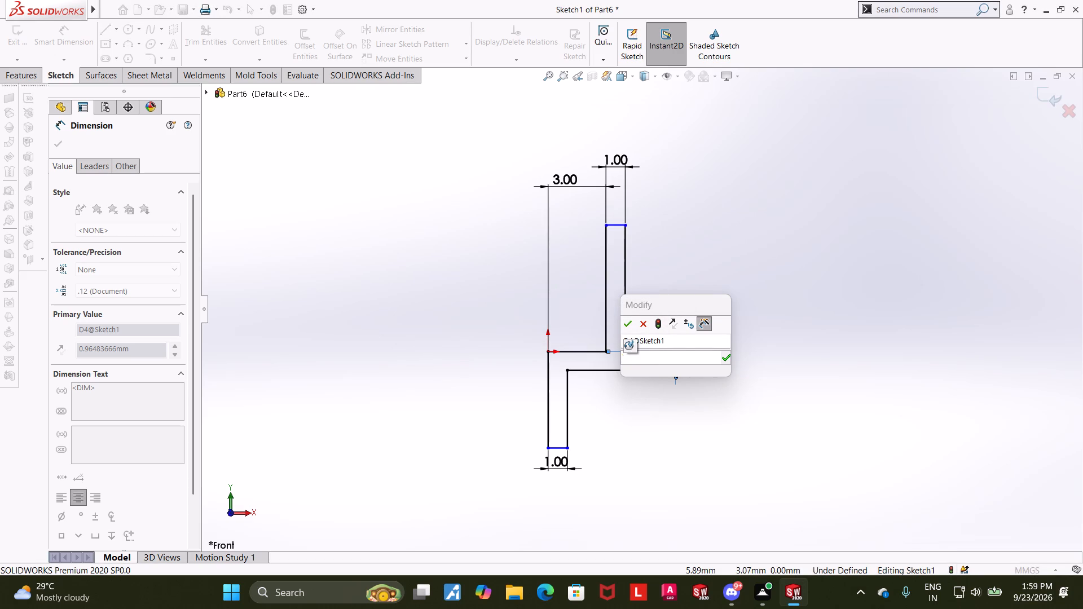
pyautogui.click(673, 355)
pyautogui.press('1')
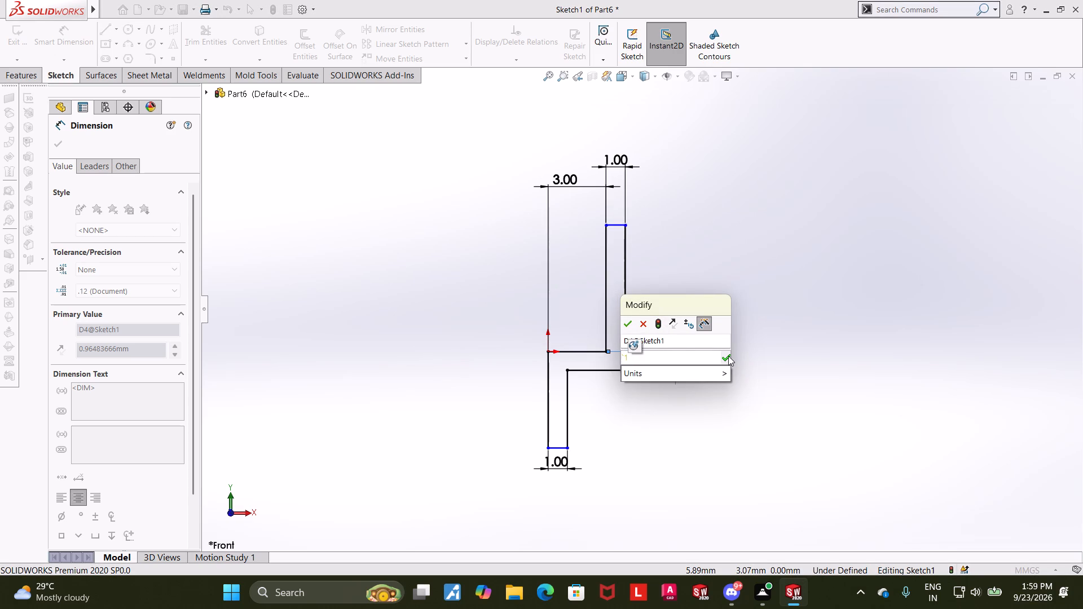
pyautogui.press('Escape')
pyautogui.press('Escape')
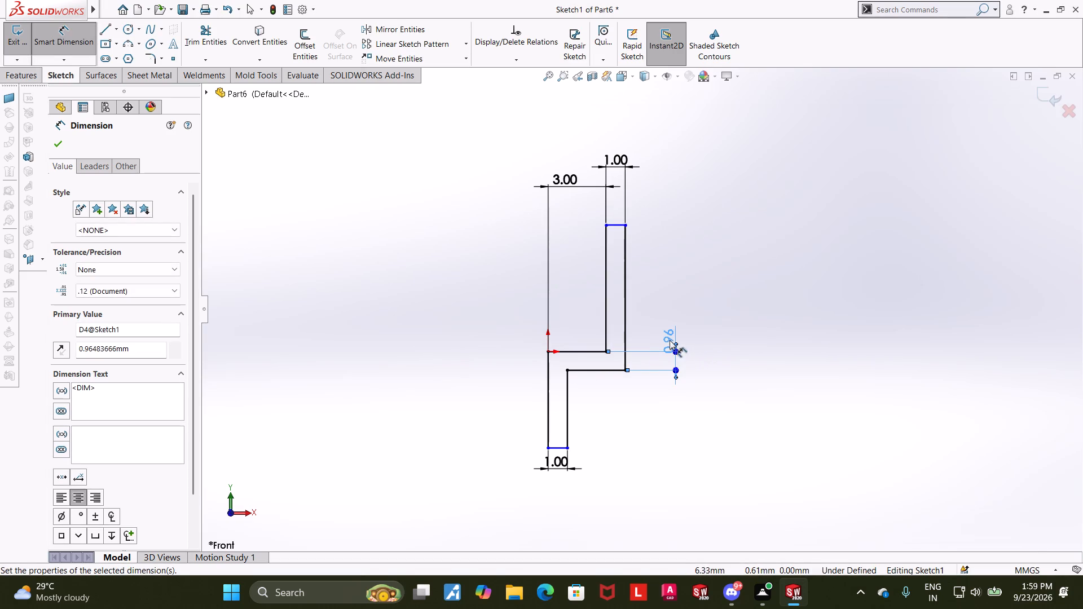
pyautogui.doubleClick(670, 340)
pyautogui.press('1')
pyautogui.press('Return')
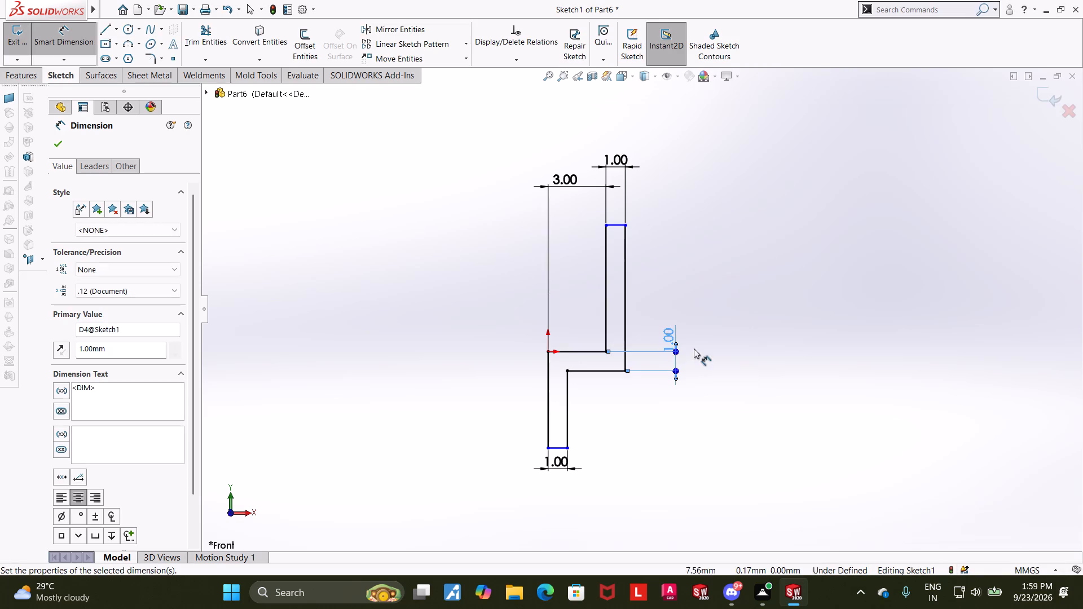
pyautogui.click(788, 313)
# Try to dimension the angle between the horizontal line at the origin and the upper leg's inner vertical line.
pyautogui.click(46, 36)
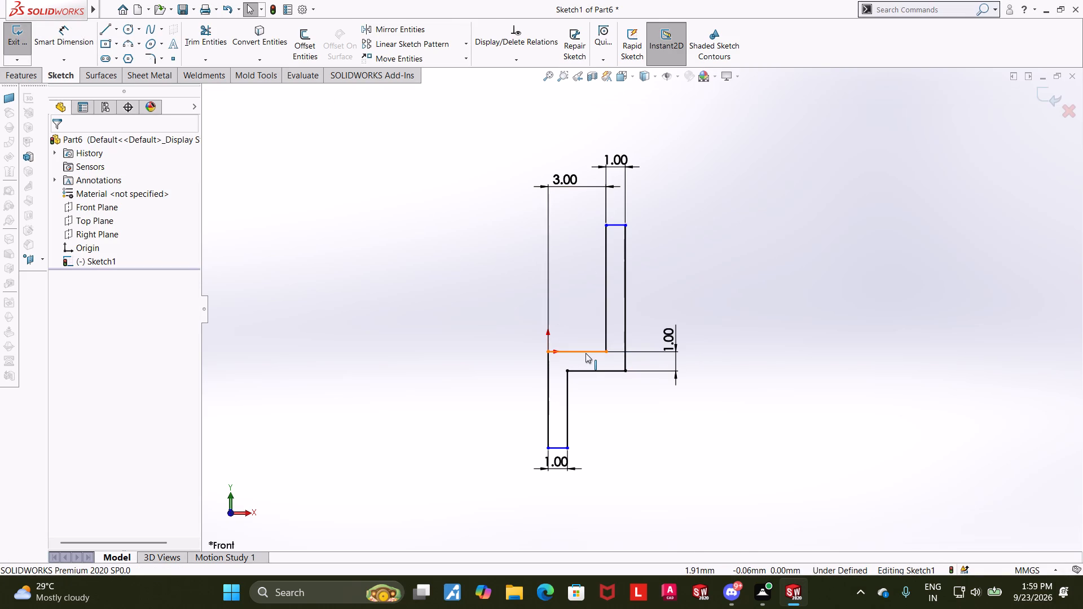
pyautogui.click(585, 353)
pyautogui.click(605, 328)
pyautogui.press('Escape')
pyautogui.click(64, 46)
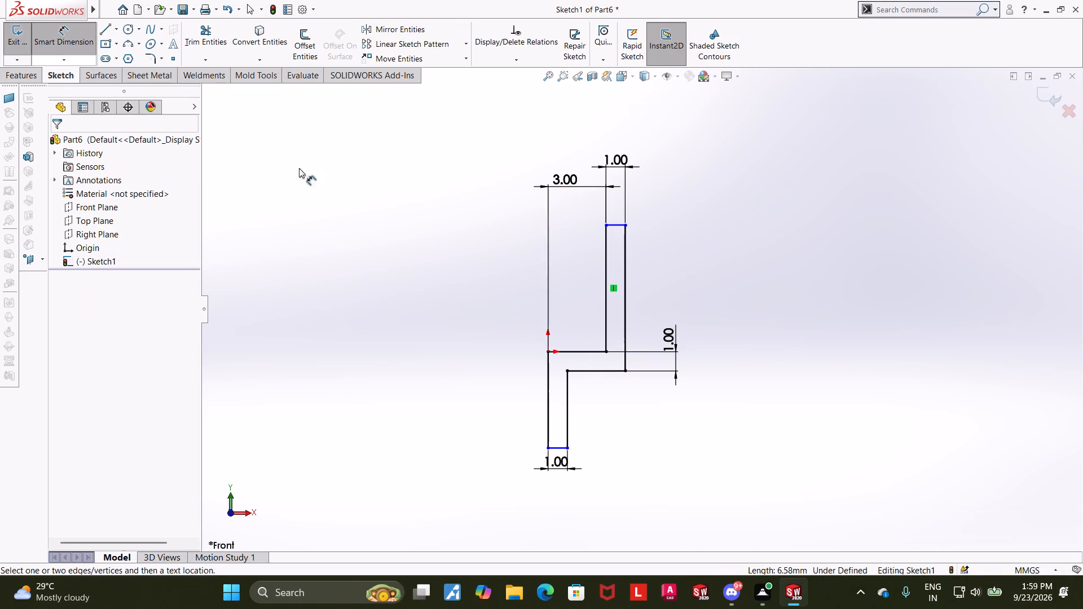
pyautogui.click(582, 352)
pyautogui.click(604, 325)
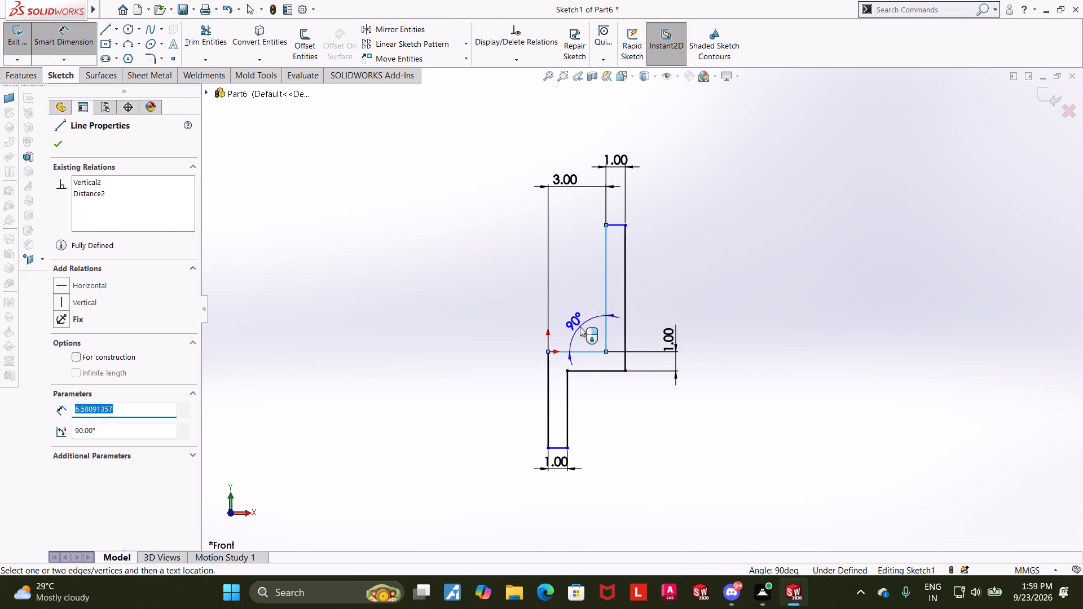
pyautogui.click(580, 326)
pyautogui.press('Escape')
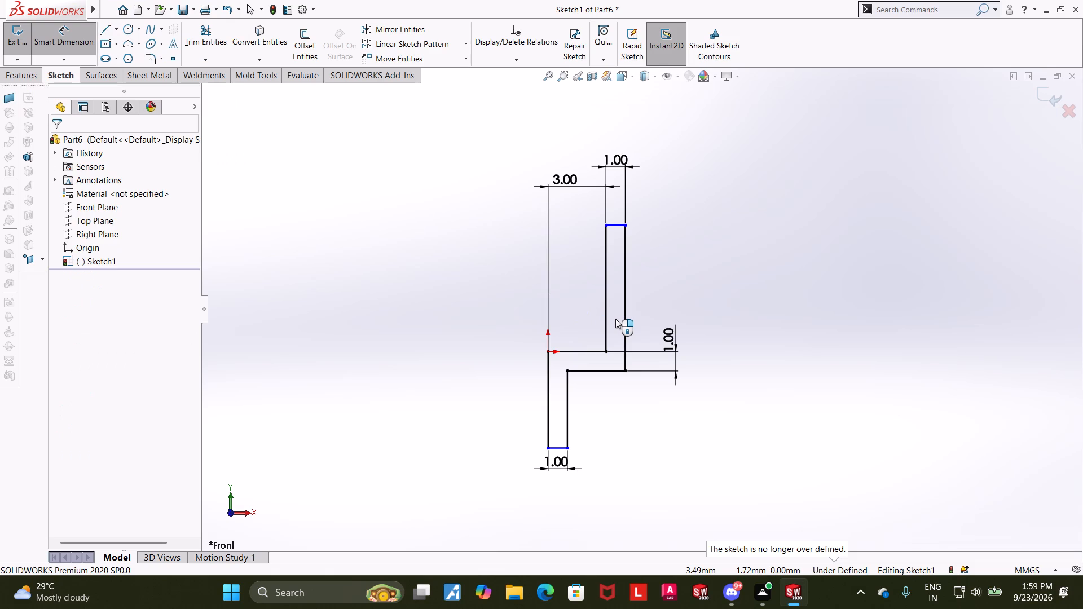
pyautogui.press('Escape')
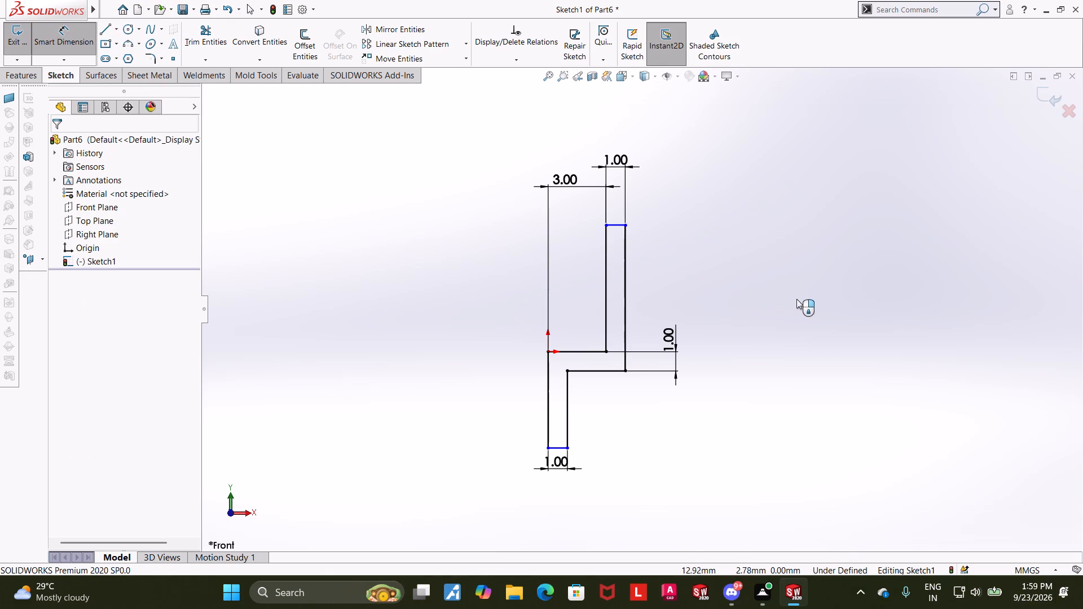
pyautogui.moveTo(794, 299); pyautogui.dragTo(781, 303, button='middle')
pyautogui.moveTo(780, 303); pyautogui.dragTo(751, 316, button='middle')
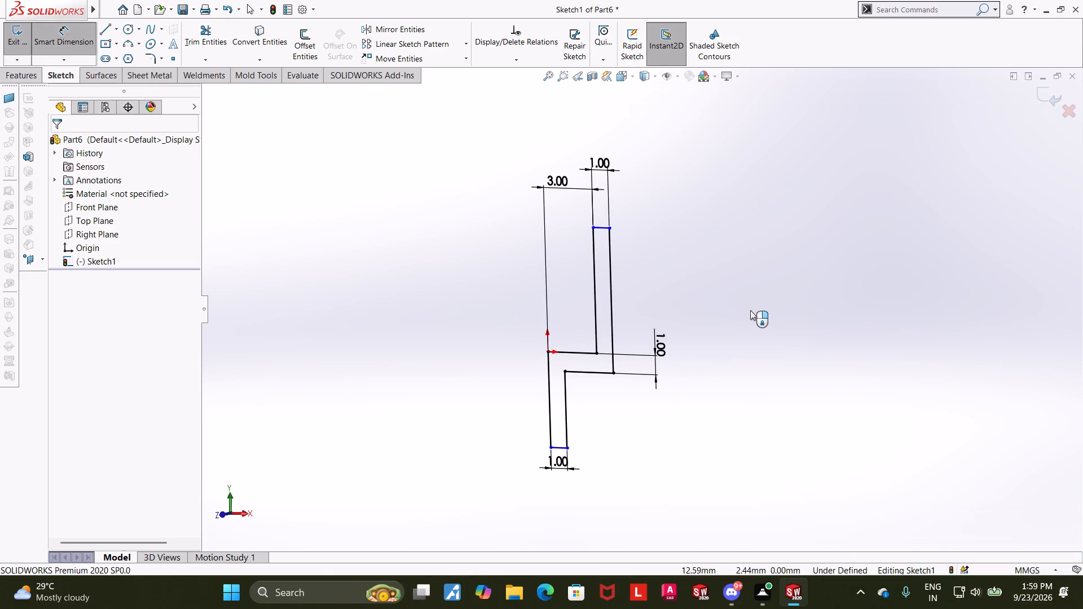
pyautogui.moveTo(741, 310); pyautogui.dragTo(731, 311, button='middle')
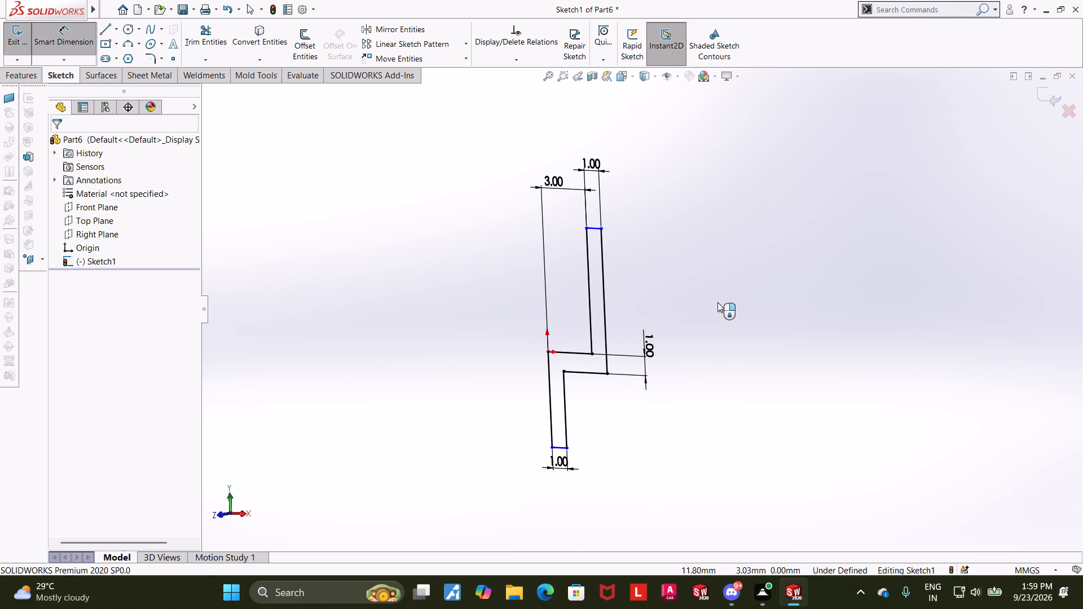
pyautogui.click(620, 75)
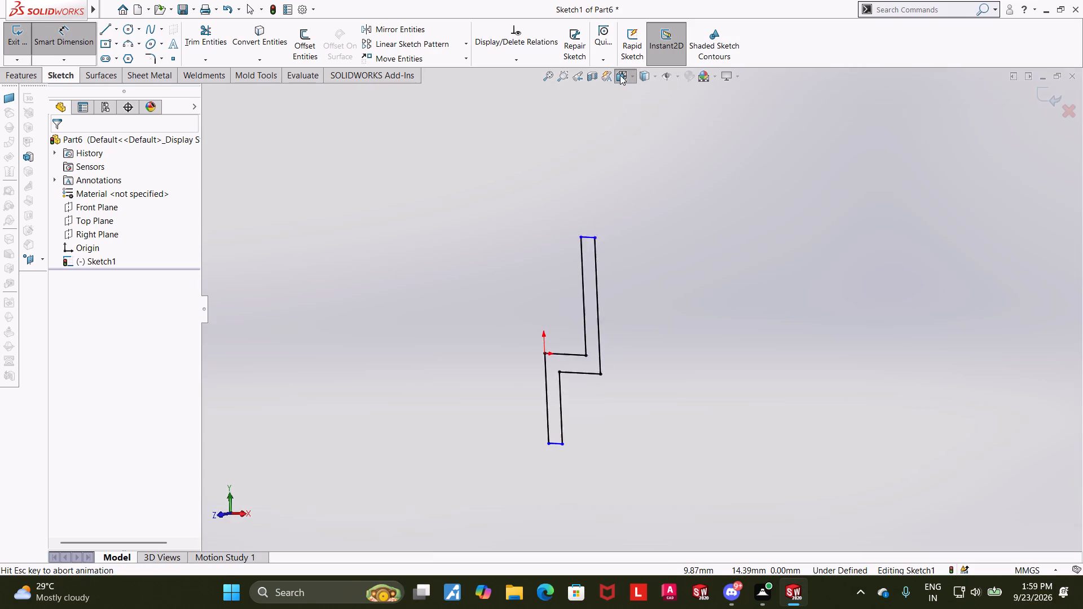
# Dimension the vertical distance from the upper leg's top line to the middle step's lower horizontal line as 9 mm.
pyautogui.click(442, 386)
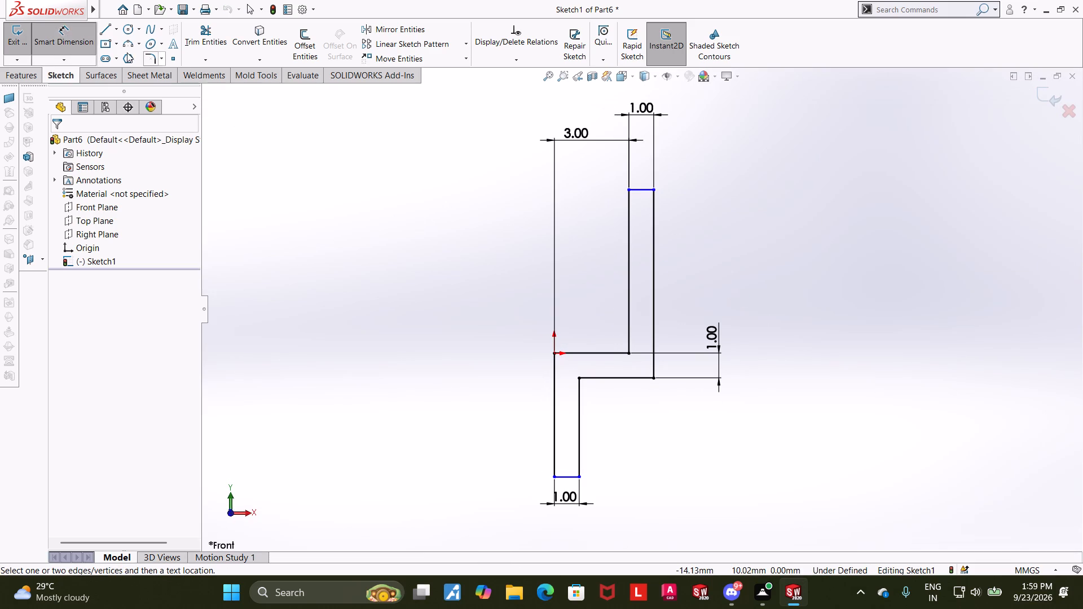
pyautogui.click(640, 191)
pyautogui.click(632, 377)
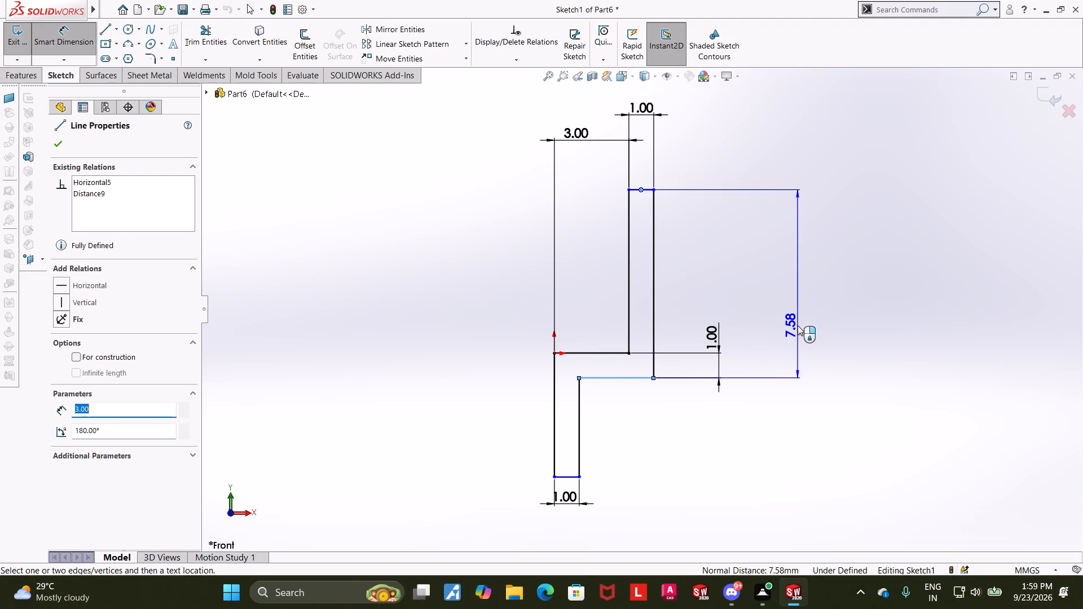
pyautogui.click(798, 325)
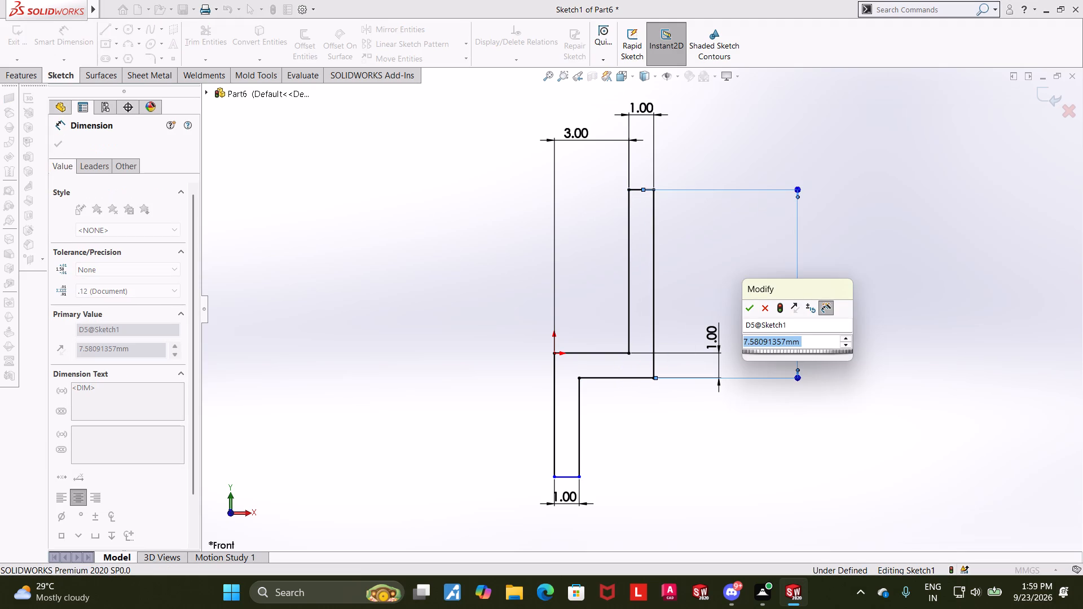
pyautogui.press('9')
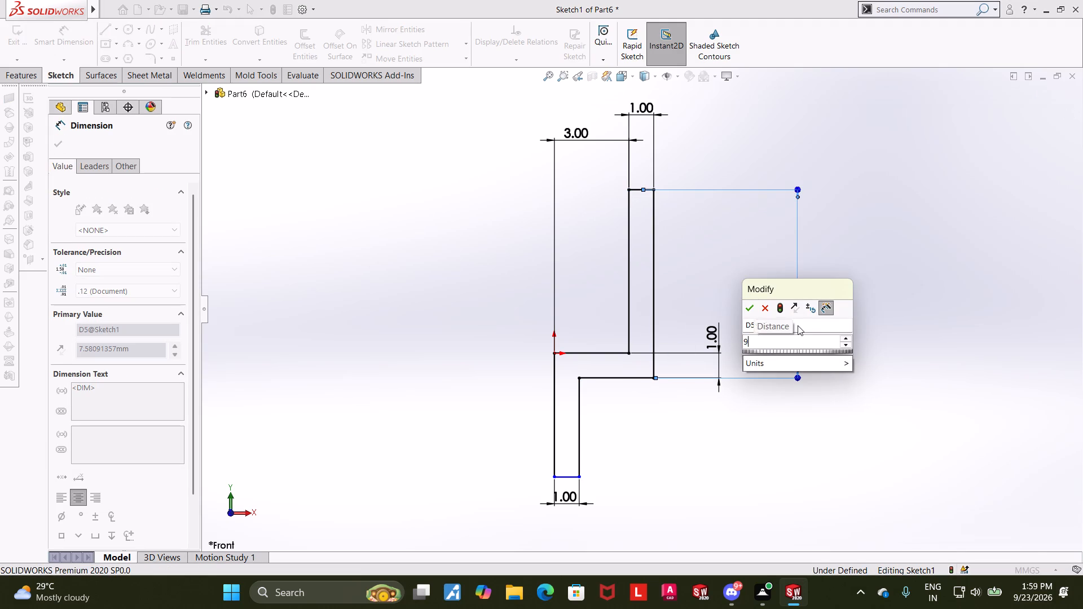
pyautogui.press('Return')
pyautogui.click(966, 347)
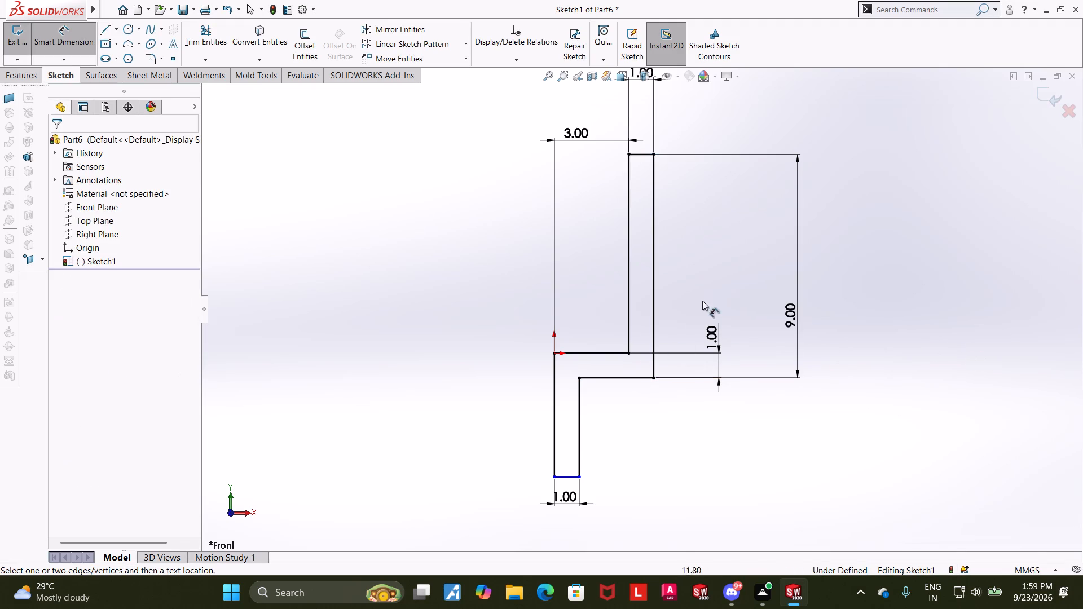
# Dimension the profile's overall height between the upper leg's top line and the lower leg's bottom line as 18 mm, then exit the sketch.
pyautogui.click(641, 155)
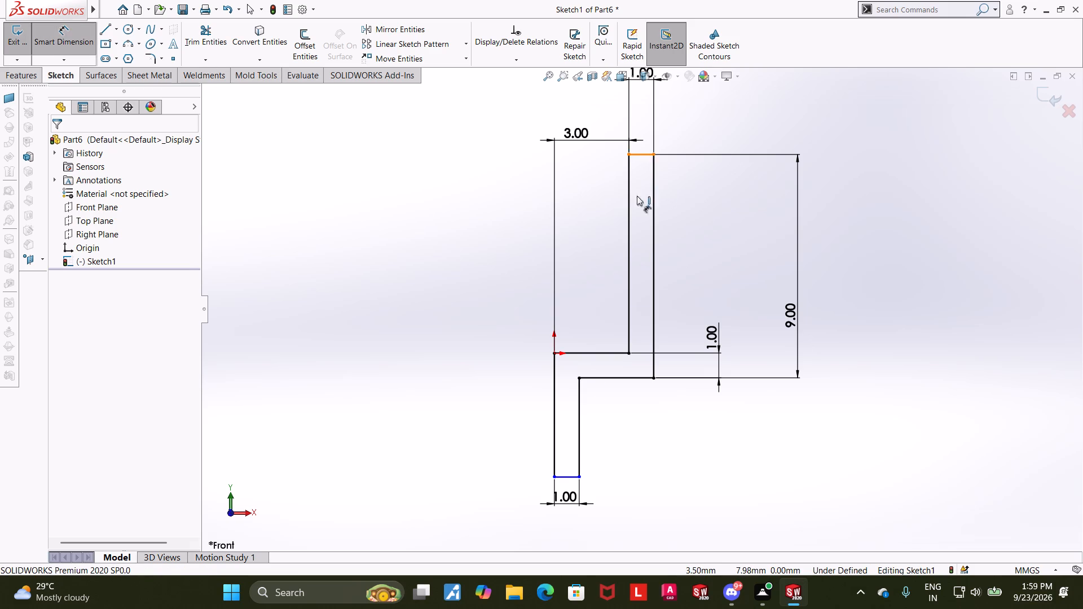
pyautogui.click(560, 475)
pyautogui.click(834, 427)
pyautogui.write('18')
pyautogui.press('Return')
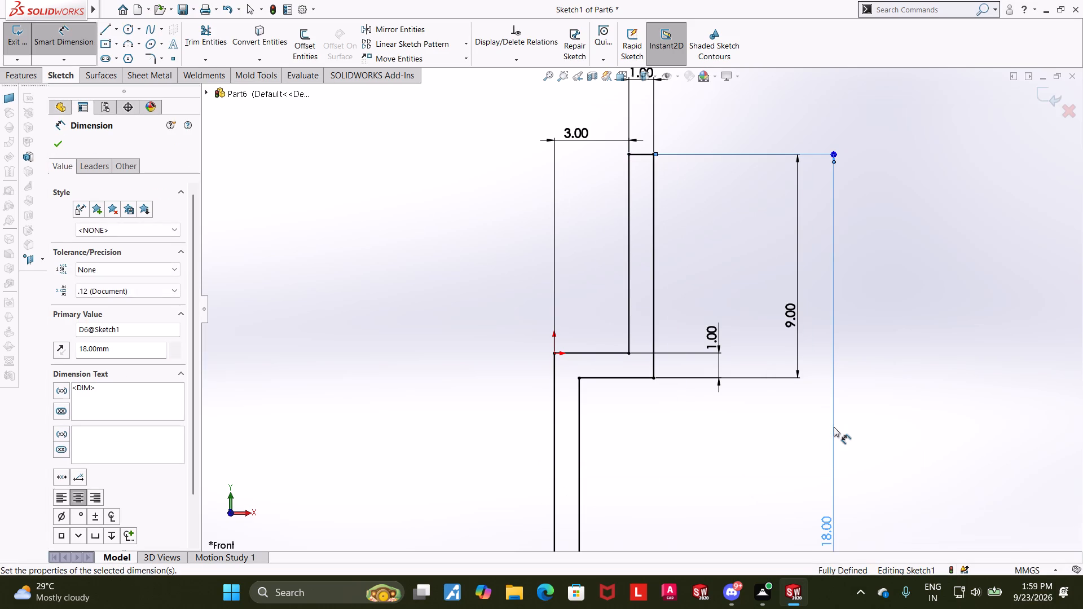
pyautogui.scroll(5, 844, 298)
pyautogui.scroll(-2, 737, 361)
pyautogui.click(784, 342)
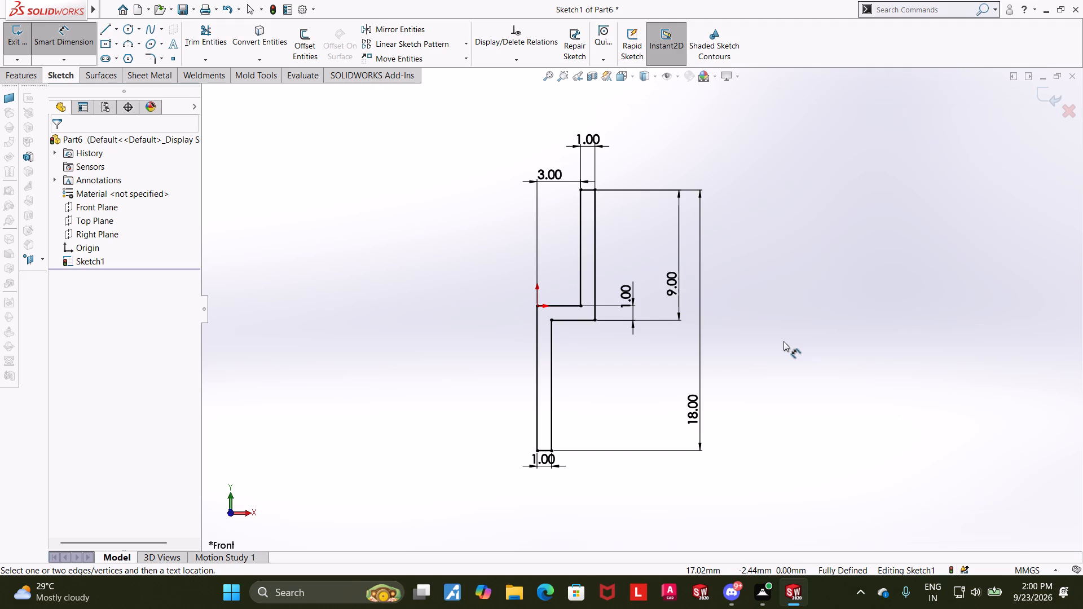
pyautogui.click(1043, 94)
# Extrude the Z-shaped profile 12 mm with the Mid Plane end condition.
pyautogui.moveTo(887, 227); pyautogui.dragTo(826, 232, button='middle')
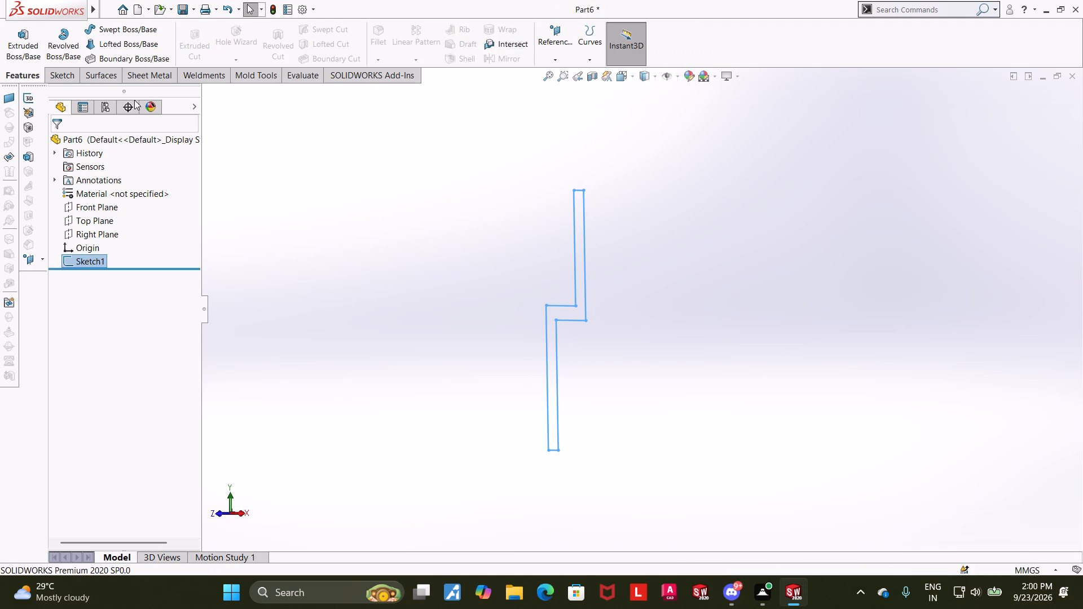
pyautogui.click(16, 48)
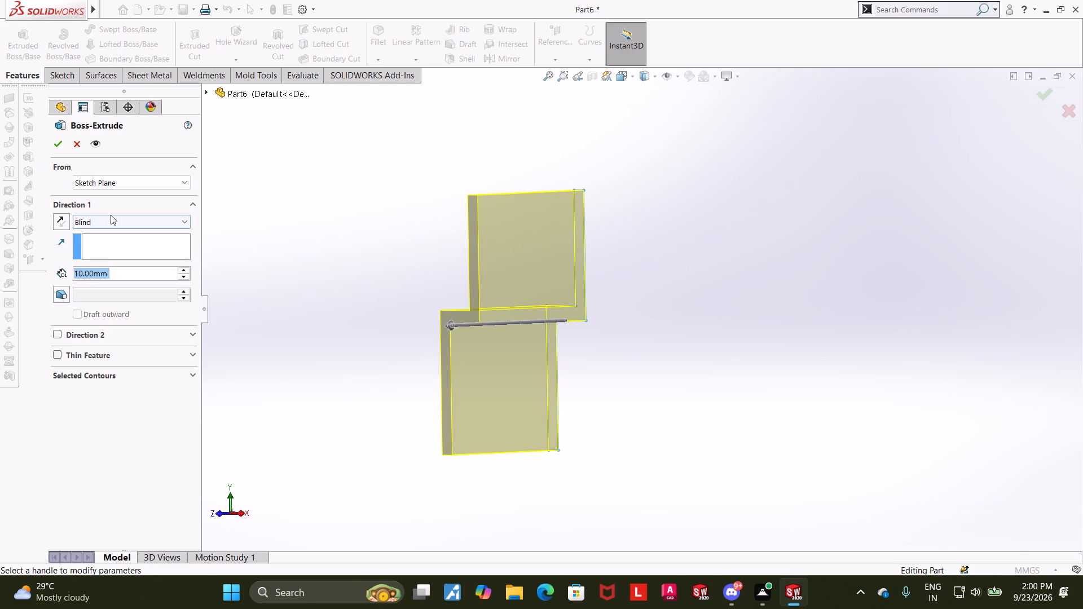
pyautogui.click(111, 215)
pyautogui.click(99, 281)
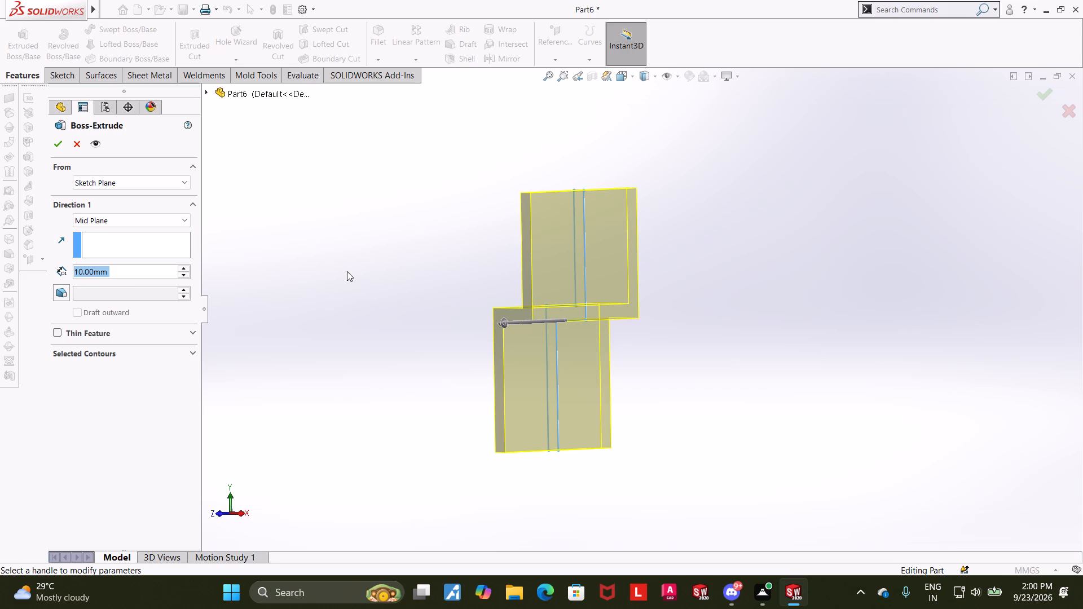
pyautogui.write('12')
pyautogui.press('Return')
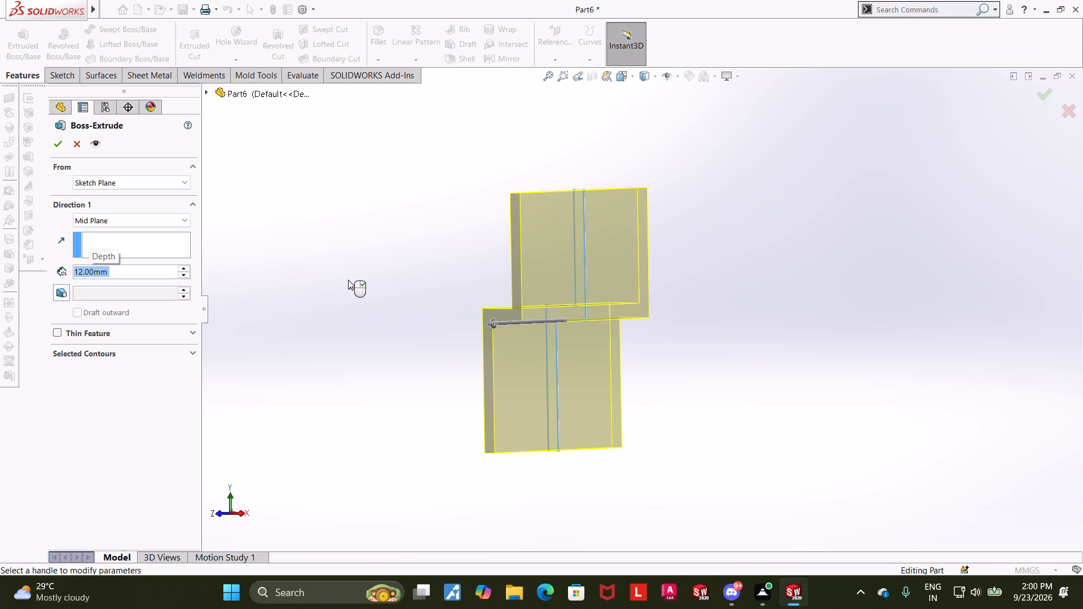
pyautogui.click(60, 148)
pyautogui.click(705, 327)
# Sketch a circle on the lower leg's inner face, centred on the bottom edge's midpoint and reaching its end corner, and exit the sketch.
pyautogui.moveTo(761, 341); pyautogui.dragTo(714, 342, button='middle')
pyautogui.click(574, 387)
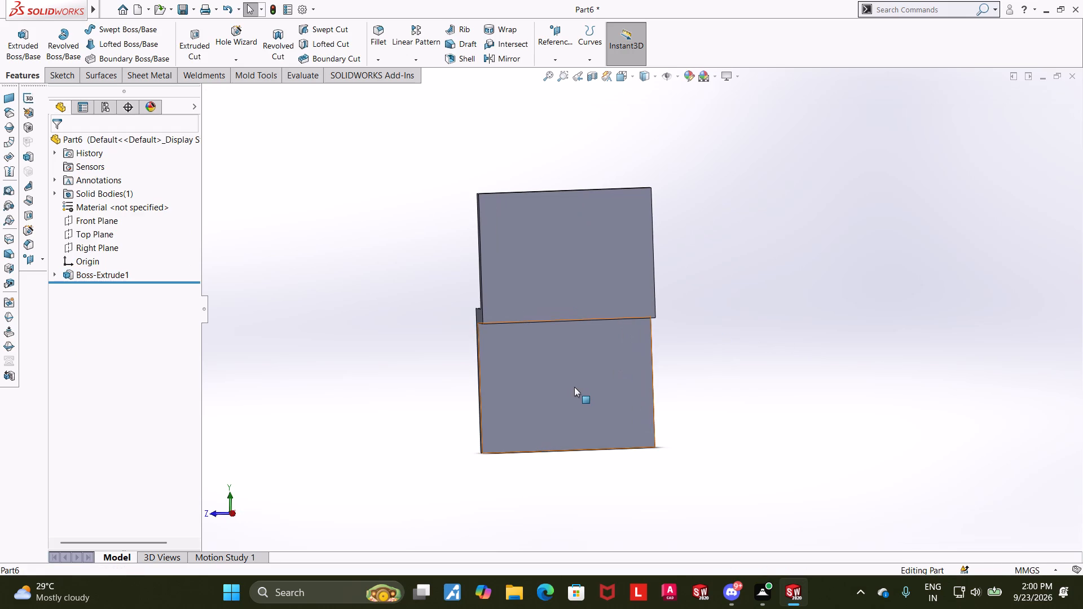
pyautogui.click(624, 348)
pyautogui.click(116, 292)
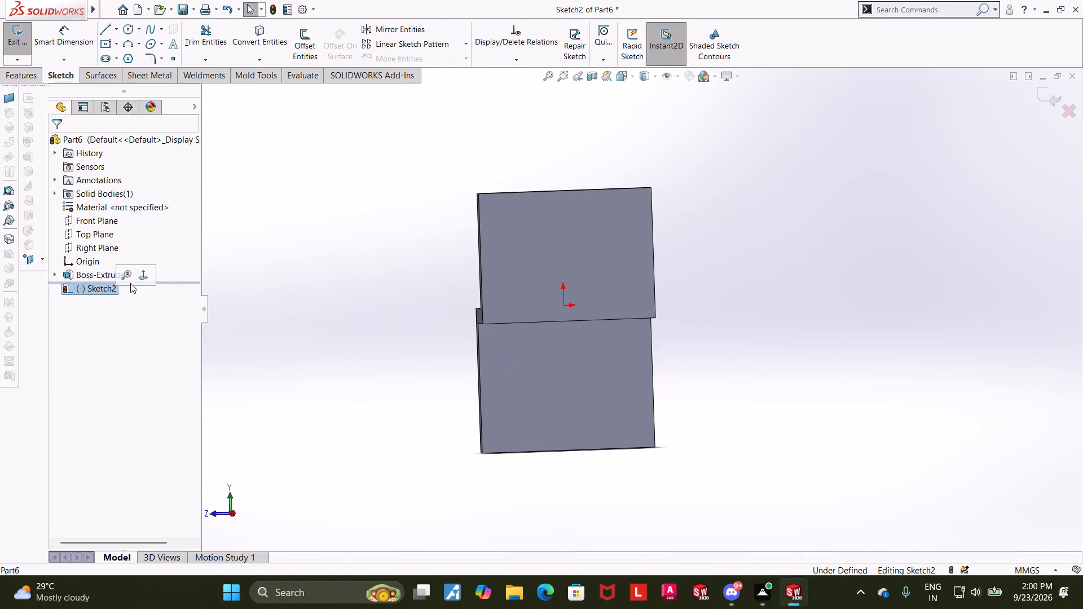
pyautogui.click(143, 275)
pyautogui.click(131, 27)
pyautogui.scroll(3, 643, 312)
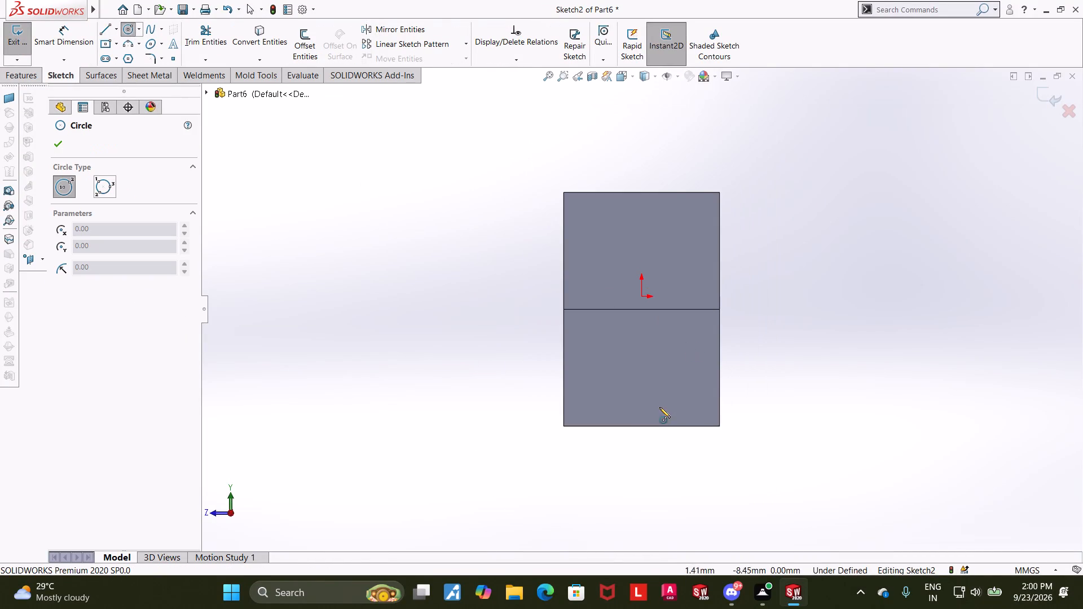
pyautogui.click(642, 425)
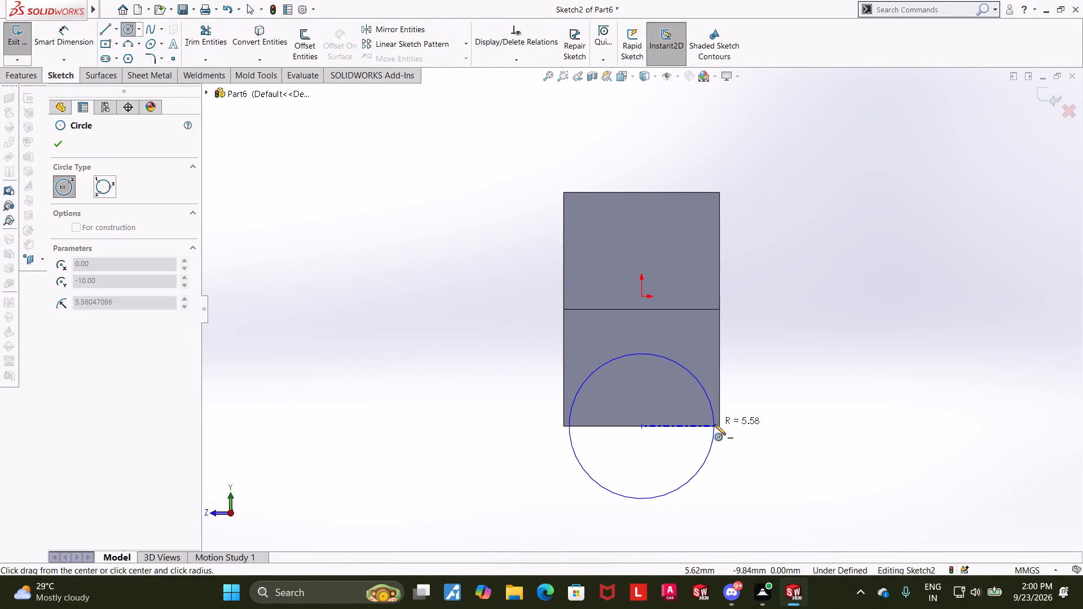
pyautogui.click(719, 424)
pyautogui.press('Escape')
pyautogui.press('Escape')
pyautogui.moveTo(818, 381); pyautogui.dragTo(868, 383, button='middle')
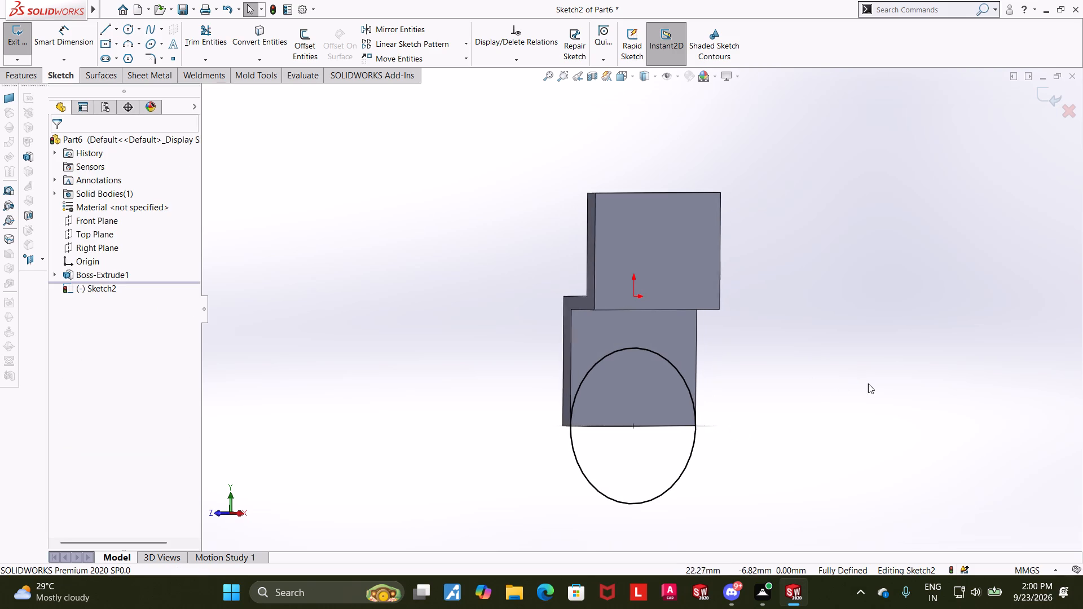
pyautogui.moveTo(868, 383); pyautogui.dragTo(868, 383, button='middle')
pyautogui.click(1042, 94)
# Extrude the circle Up To Surface, ending at the lower leg's opposite face, with the result merged.
pyautogui.moveTo(818, 285); pyautogui.dragTo(845, 289, button='middle')
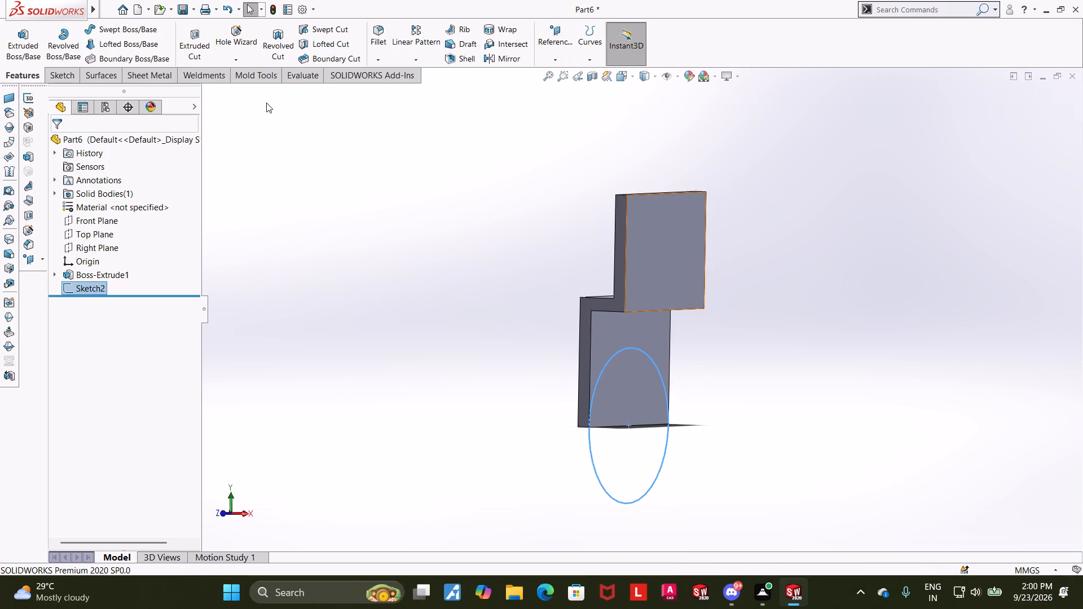
pyautogui.click(15, 51)
pyautogui.moveTo(333, 197); pyautogui.dragTo(372, 194, button='middle')
pyautogui.click(91, 222)
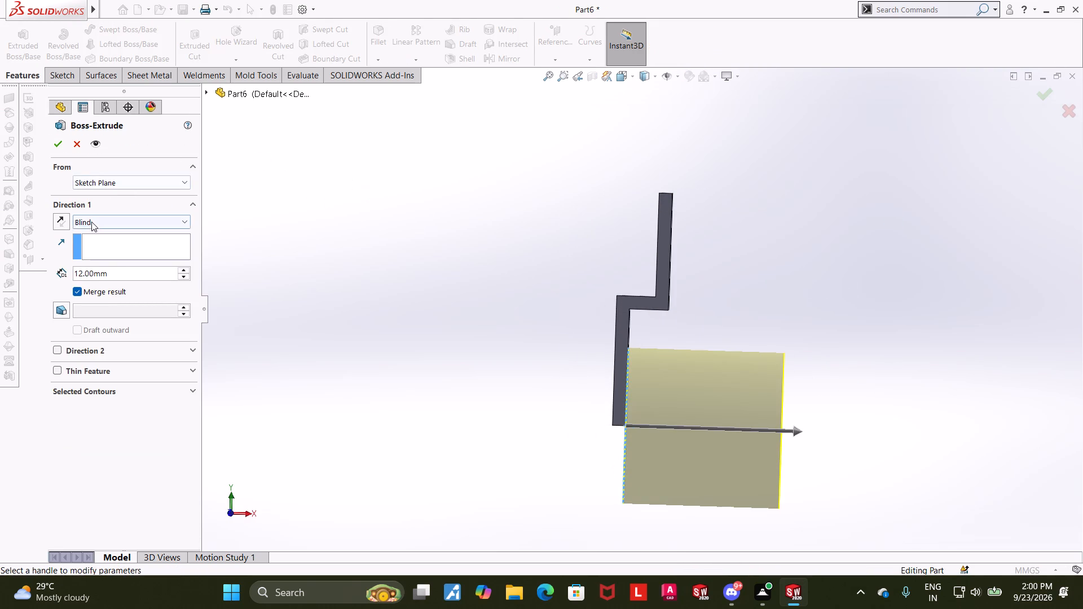
pyautogui.click(103, 262)
pyautogui.moveTo(276, 262); pyautogui.dragTo(363, 269, button='middle')
pyautogui.click(685, 341)
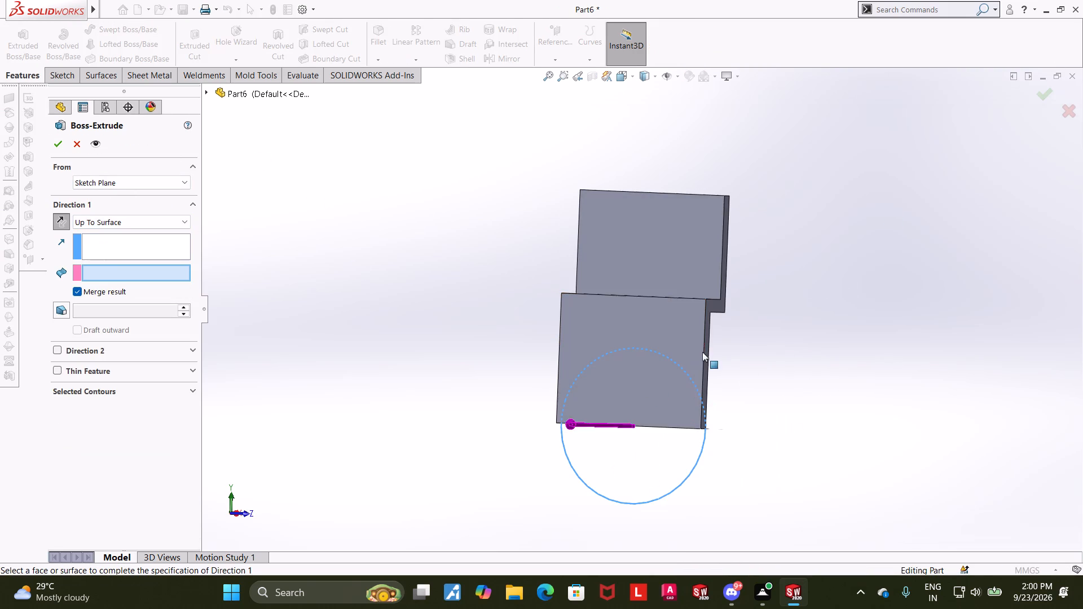
pyautogui.moveTo(840, 358); pyautogui.dragTo(803, 374, button='middle')
pyautogui.click(55, 144)
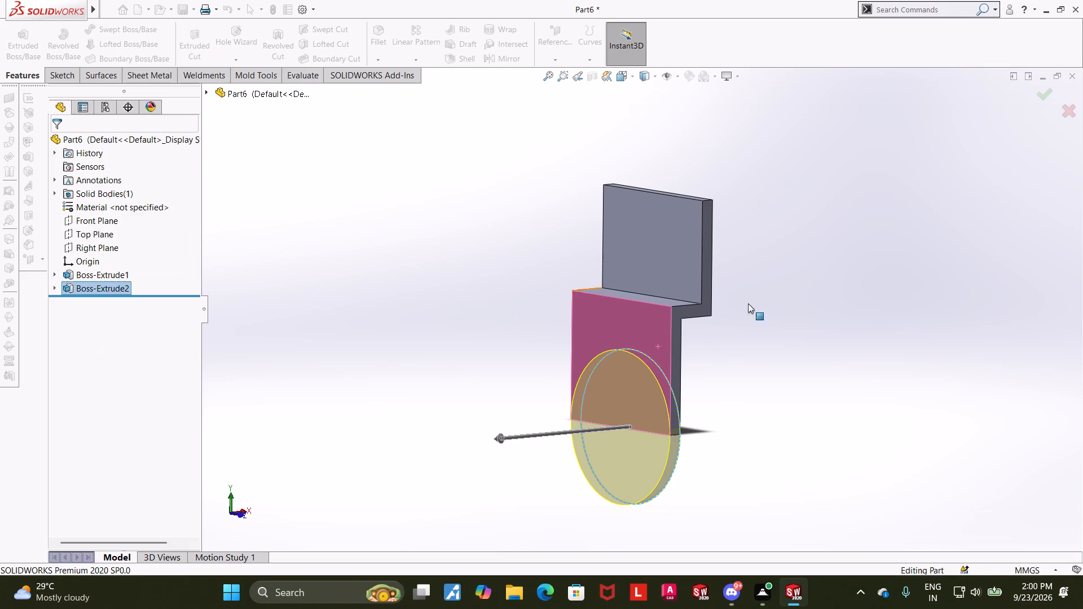
pyautogui.click(960, 329)
# Sketch a downward 180° three-point arc of about 4.46 mm radius on the upper leg's outer face, with both ends on its top edge.
pyautogui.moveTo(881, 338); pyautogui.dragTo(810, 285, button='middle')
pyautogui.moveTo(809, 281); pyautogui.dragTo(810, 292, button='middle')
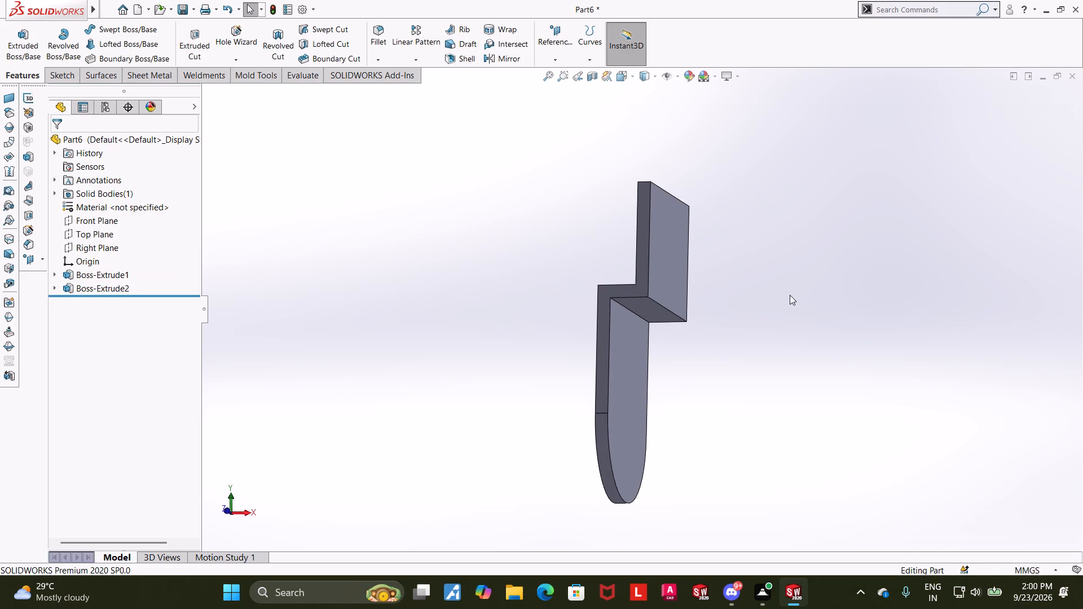
pyautogui.moveTo(799, 294); pyautogui.dragTo(774, 320, button='middle')
pyautogui.click(697, 238)
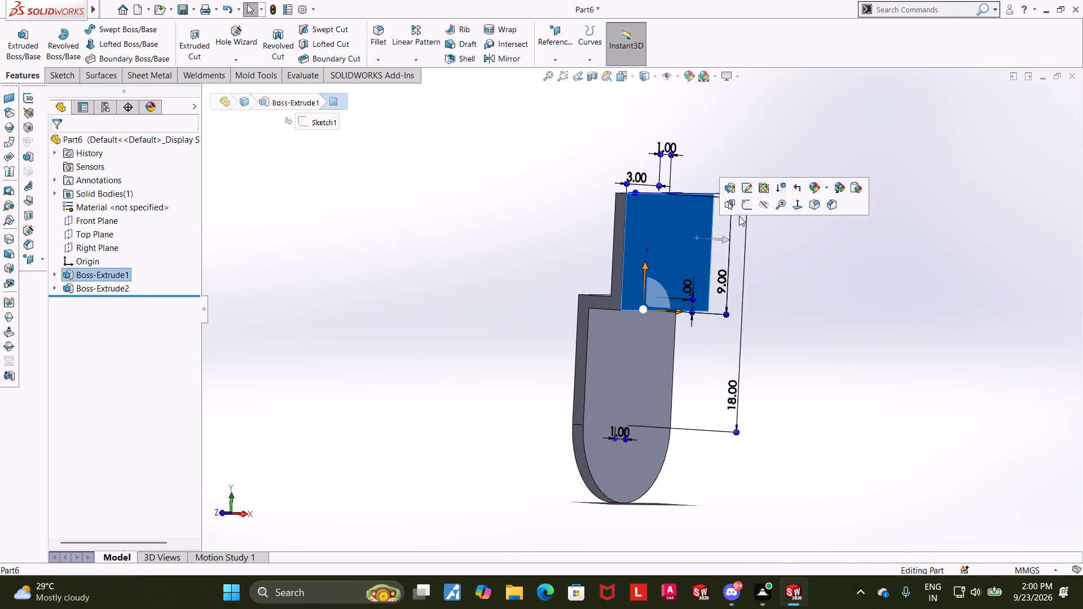
pyautogui.click(749, 205)
pyautogui.click(94, 302)
pyautogui.click(119, 292)
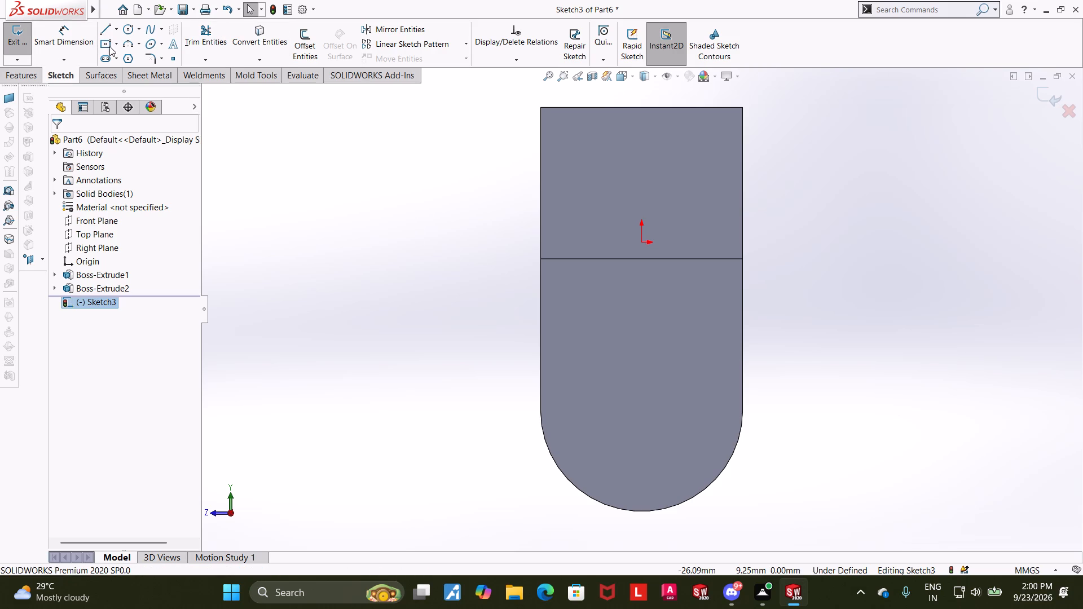
pyautogui.click(127, 45)
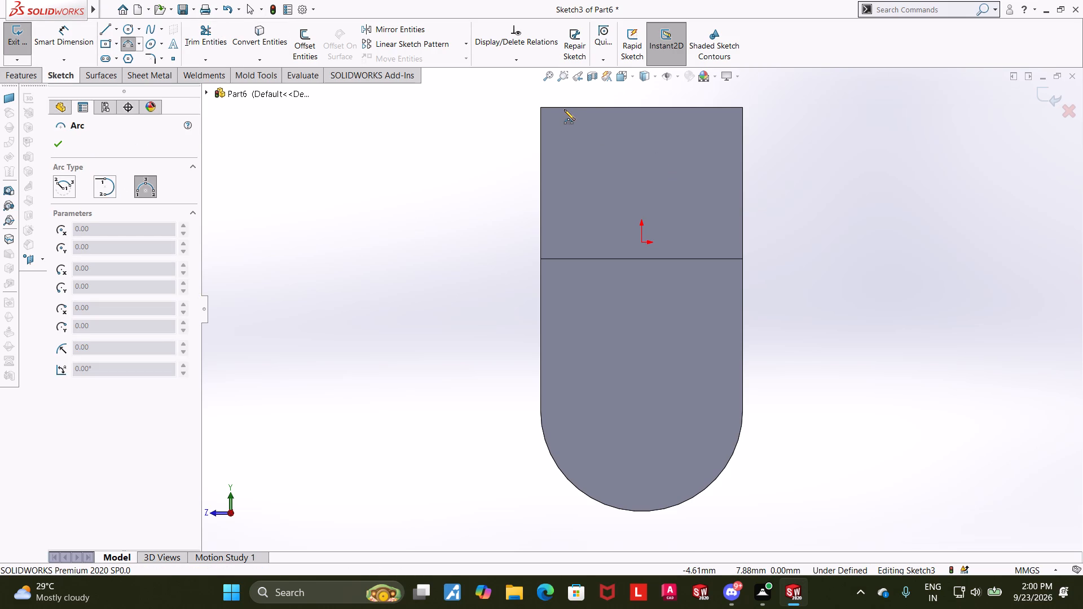
pyautogui.click(563, 108)
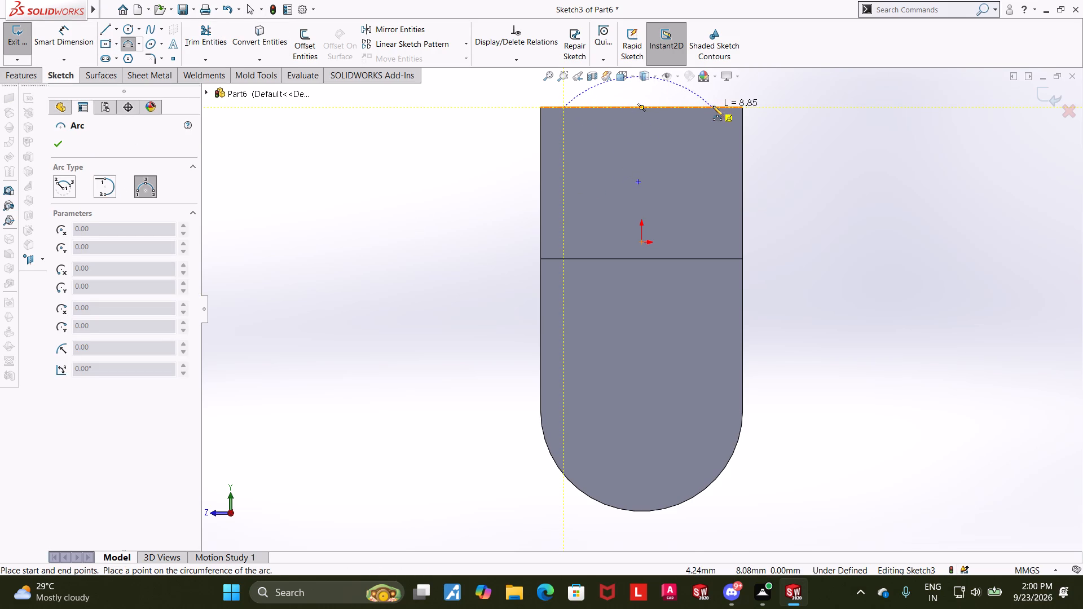
pyautogui.click(714, 106)
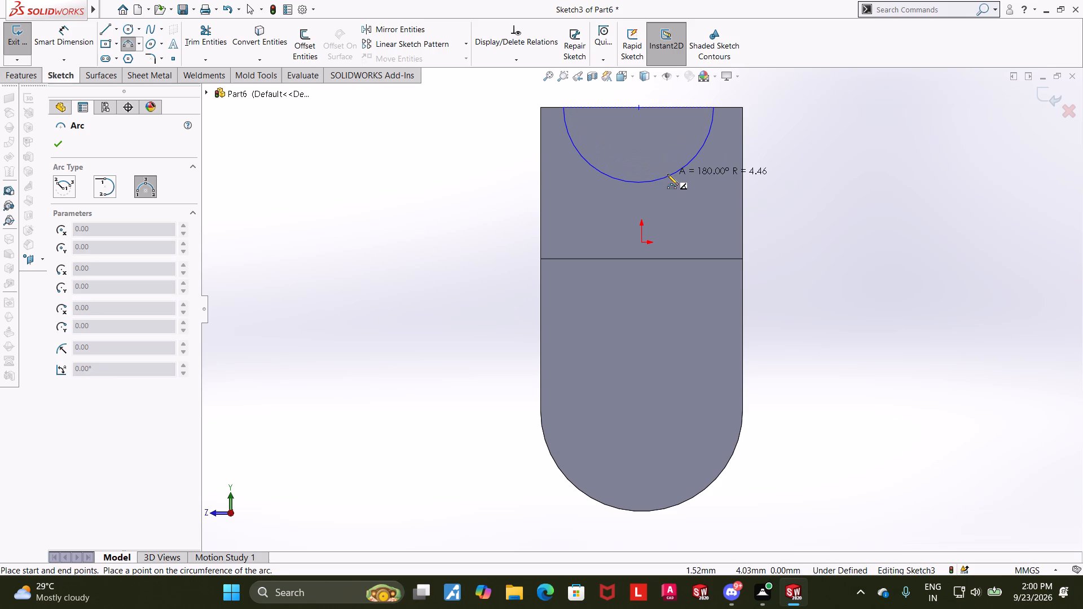
pyautogui.click(667, 175)
pyautogui.press('`')
pyautogui.press('`')
pyautogui.press('Escape')
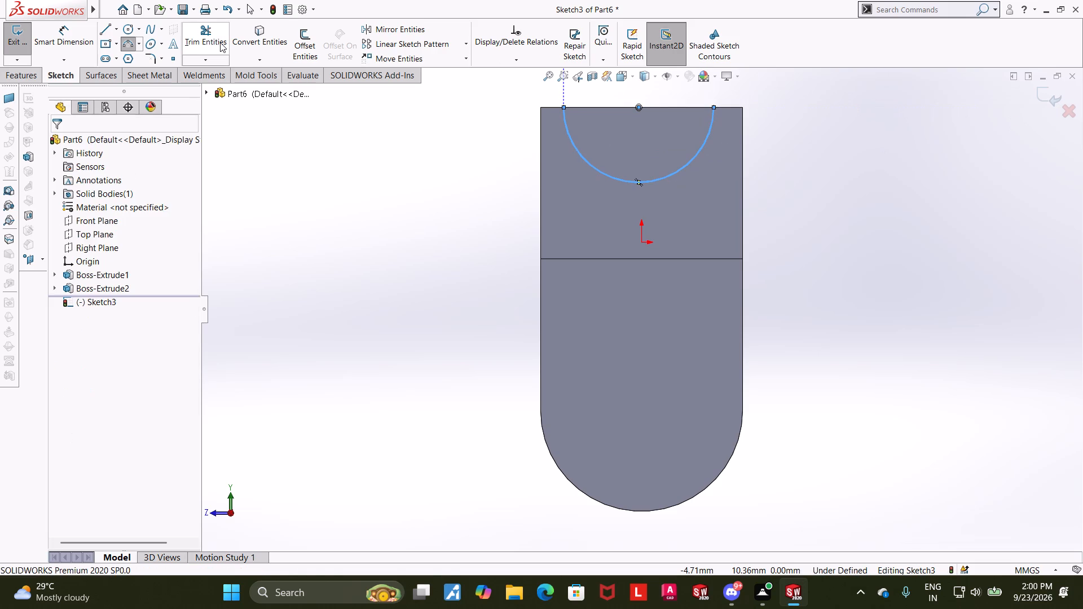
pyautogui.press('Escape')
# Dimension the semicircular arc's radius as 4.5 mm.
pyautogui.click(73, 39)
pyautogui.click(662, 179)
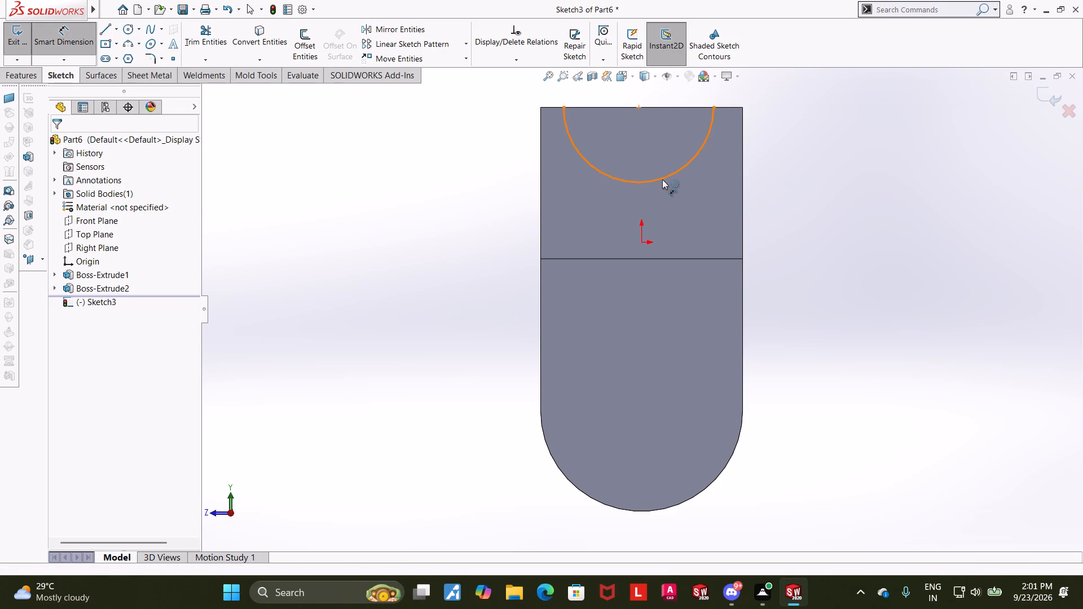
pyautogui.click(677, 208)
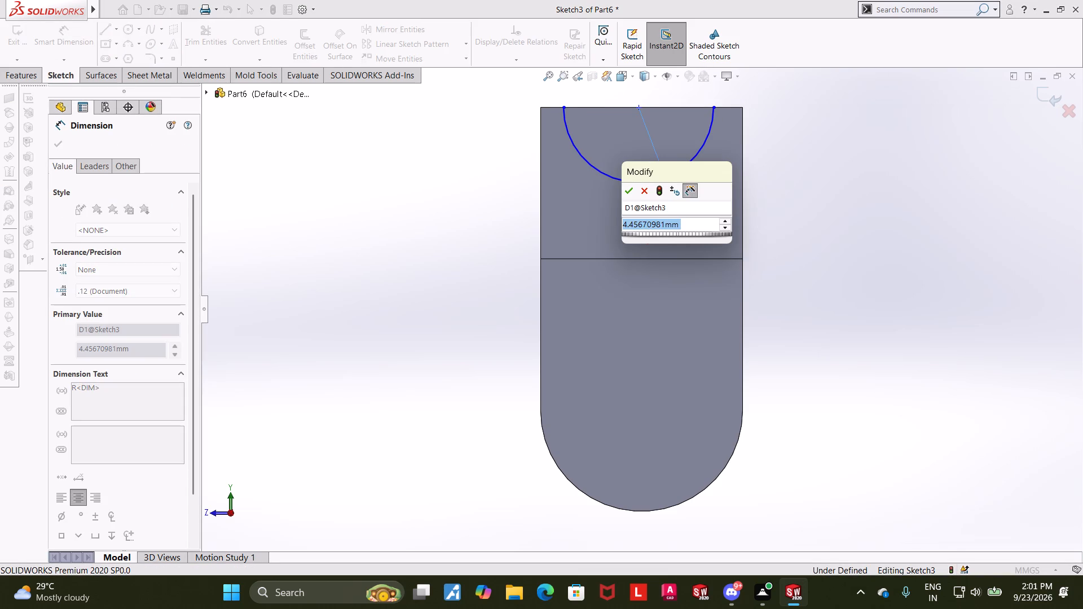
pyautogui.write('4.5')
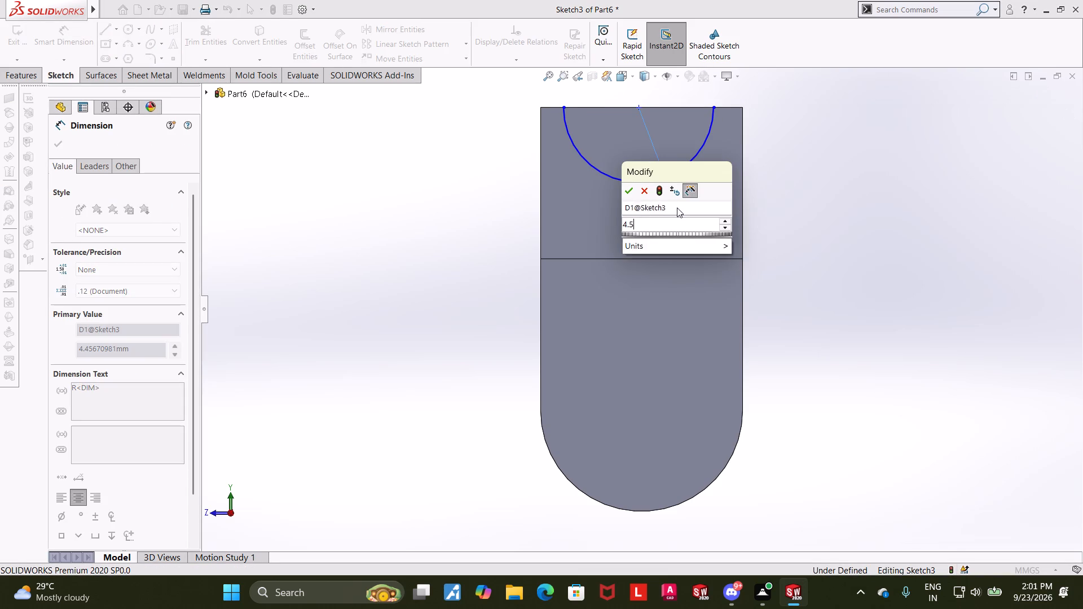
pyautogui.press('Return')
pyautogui.press('Escape')
pyautogui.press('Escape')
# Close the semicircle with a horizontal line between the arc's endpoints along the upper leg's top edge.
pyautogui.scroll(-3, 672, 85)
pyautogui.press('Escape')
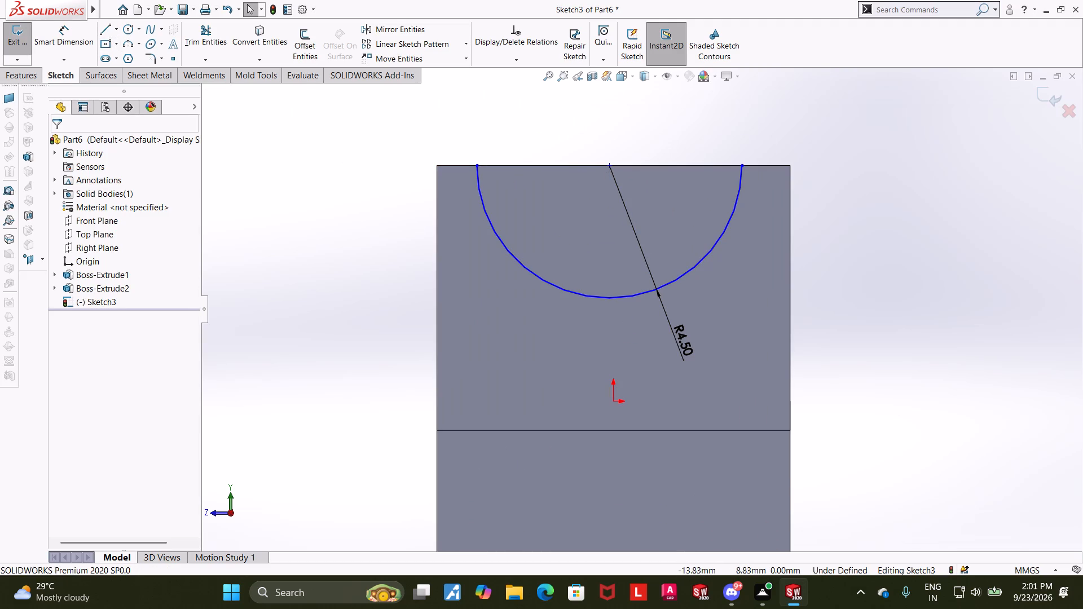
pyautogui.click(107, 29)
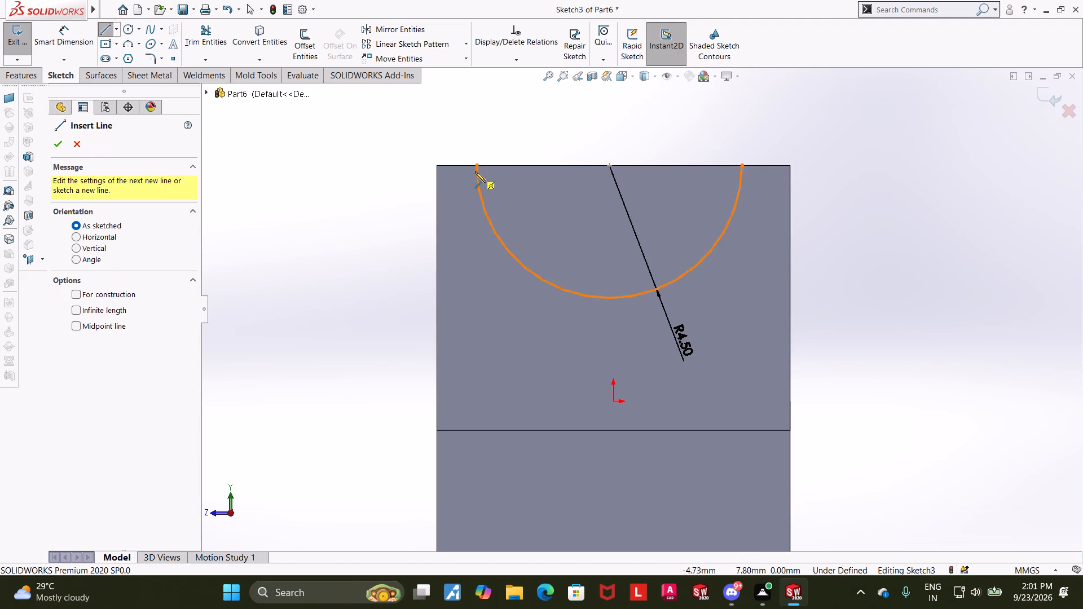
pyautogui.click(476, 167)
pyautogui.click(743, 166)
pyautogui.press('`')
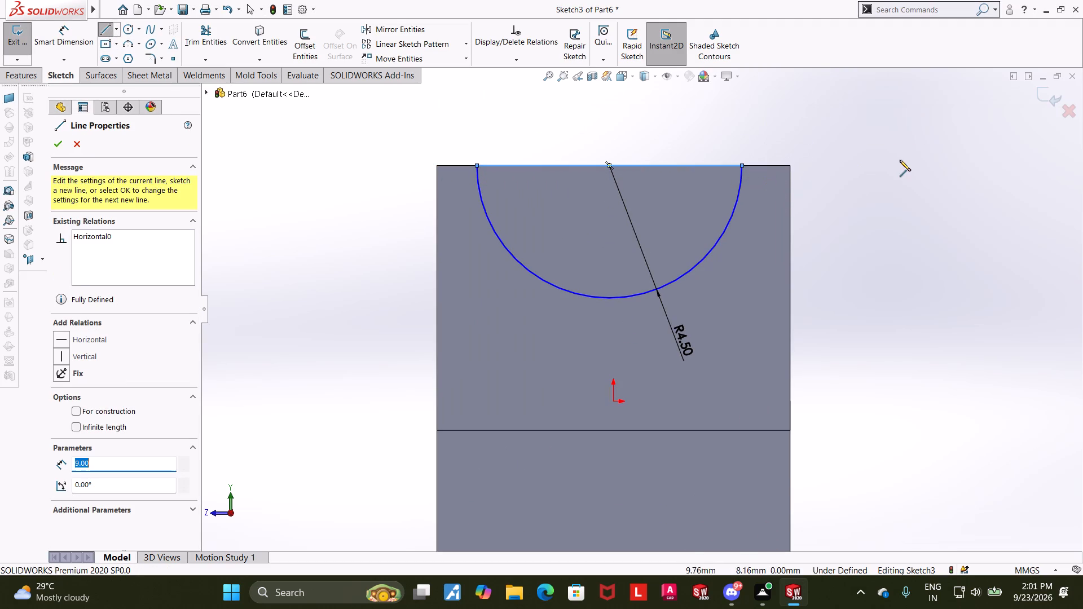
pyautogui.press('`')
pyautogui.press('`')
pyautogui.press('Escape')
pyautogui.press('Escape')
# Dimension the distance from the semicircle's left endpoint to the upper leg's left top corner as 1.5 mm.
pyautogui.click(52, 25)
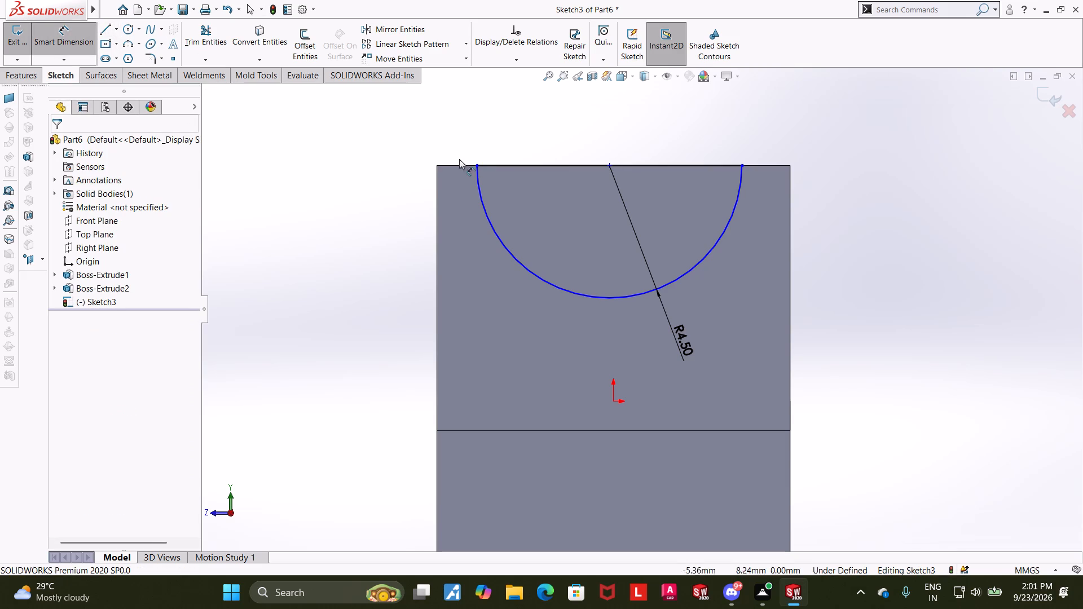
pyautogui.click(476, 165)
pyautogui.click(438, 166)
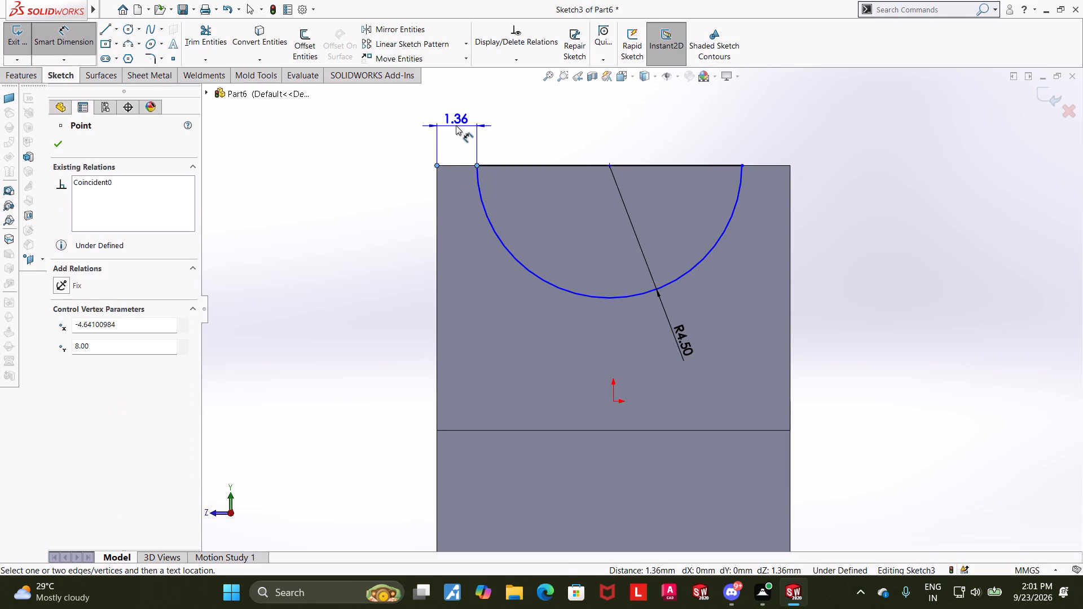
pyautogui.click(456, 131)
pyautogui.write('1.5')
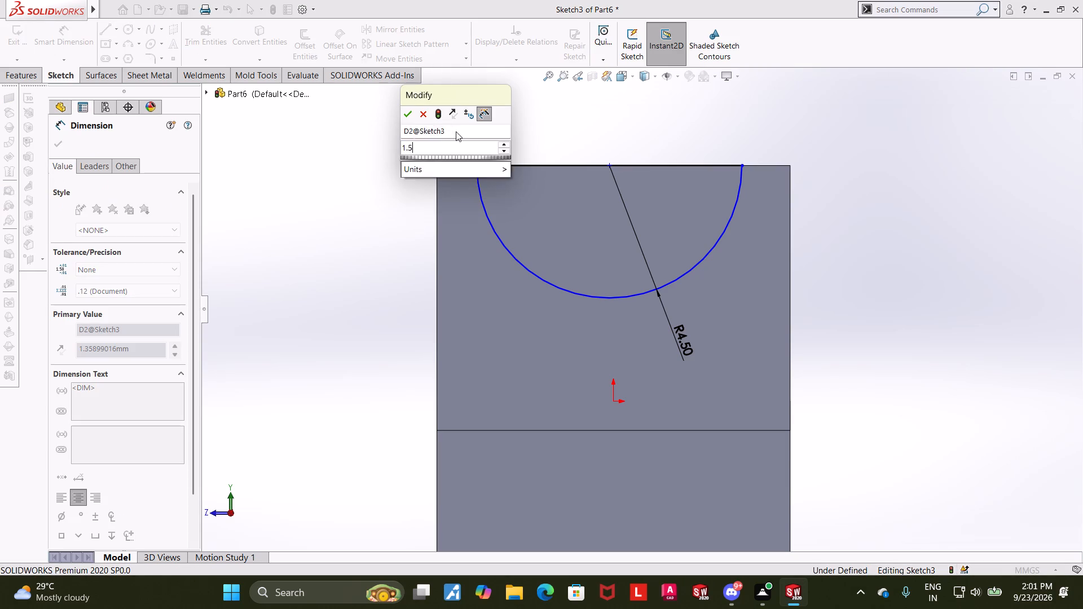
pyautogui.press('Return')
pyautogui.press('Escape')
pyautogui.press('Escape')
pyautogui.press('Escape')
# Dimension the distance from the semicircle's right endpoint to the upper leg's right side edge as 1.5 mm and finish the sketch.
pyautogui.click(45, 35)
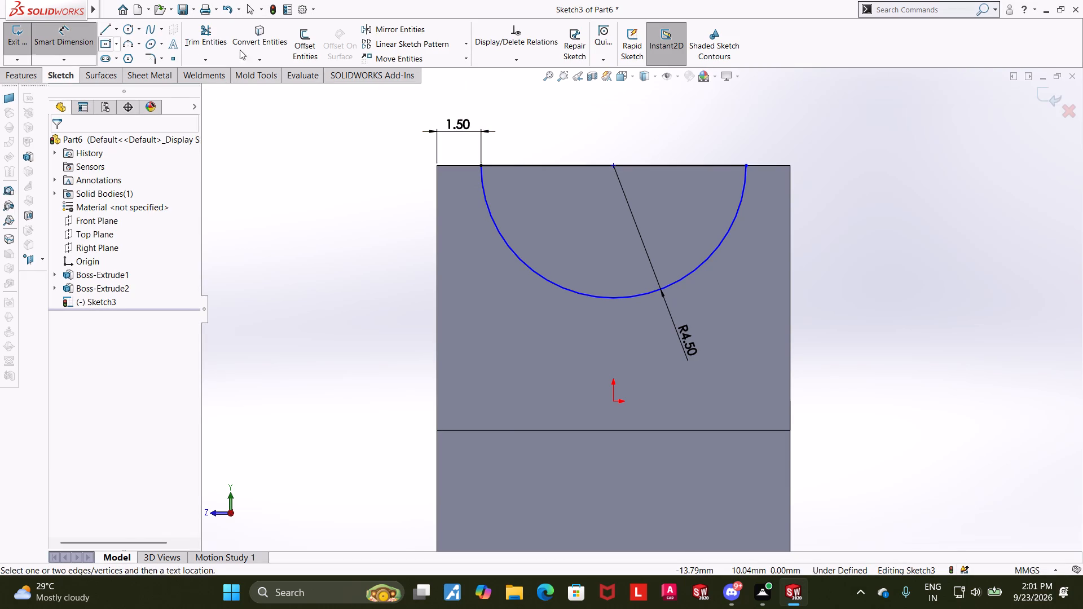
pyautogui.click(747, 166)
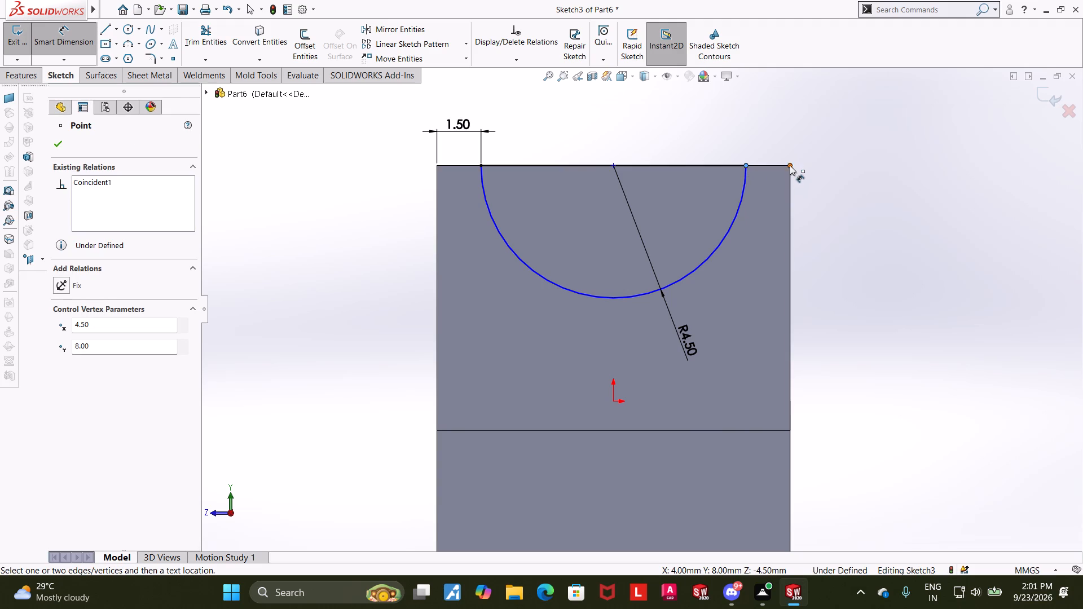
pyautogui.click(791, 164)
pyautogui.click(790, 182)
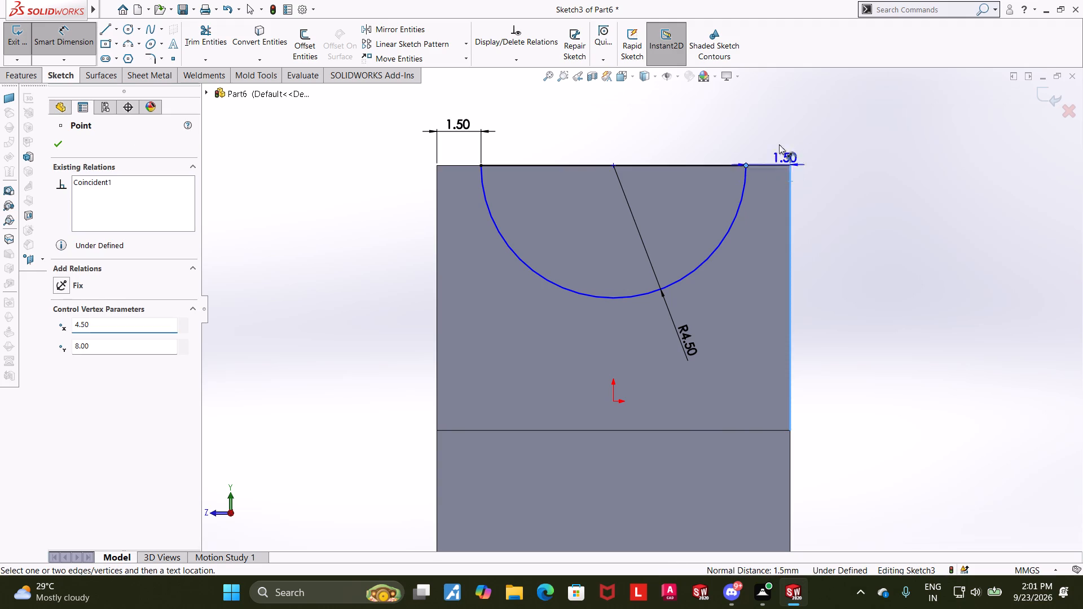
pyautogui.click(776, 132)
pyautogui.click(724, 114)
pyautogui.click(1009, 206)
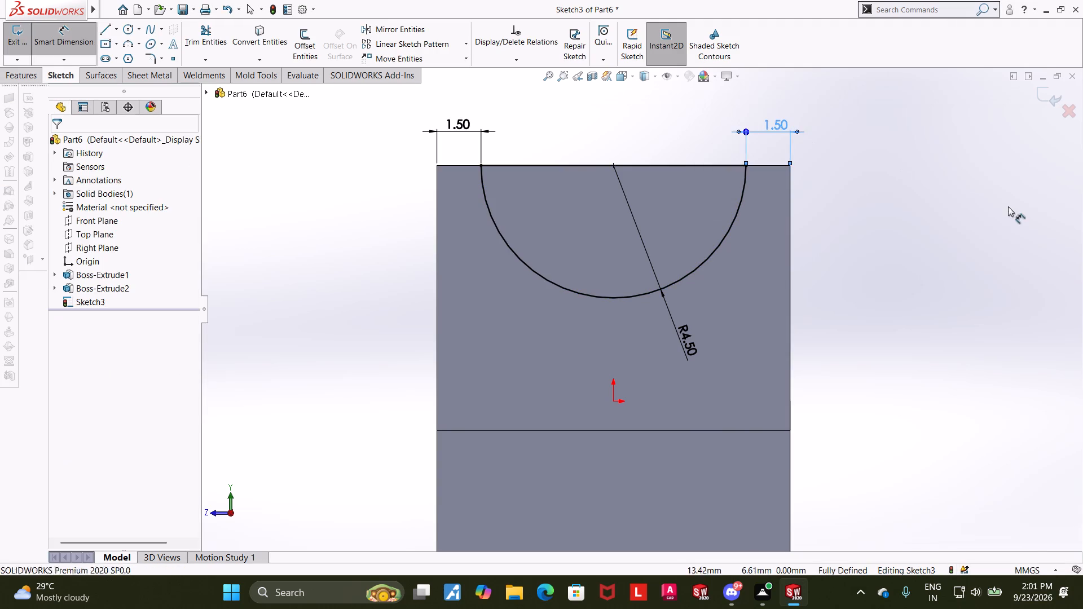
pyautogui.scroll(3, 877, 189)
pyautogui.moveTo(873, 196); pyautogui.dragTo(894, 206, button='middle')
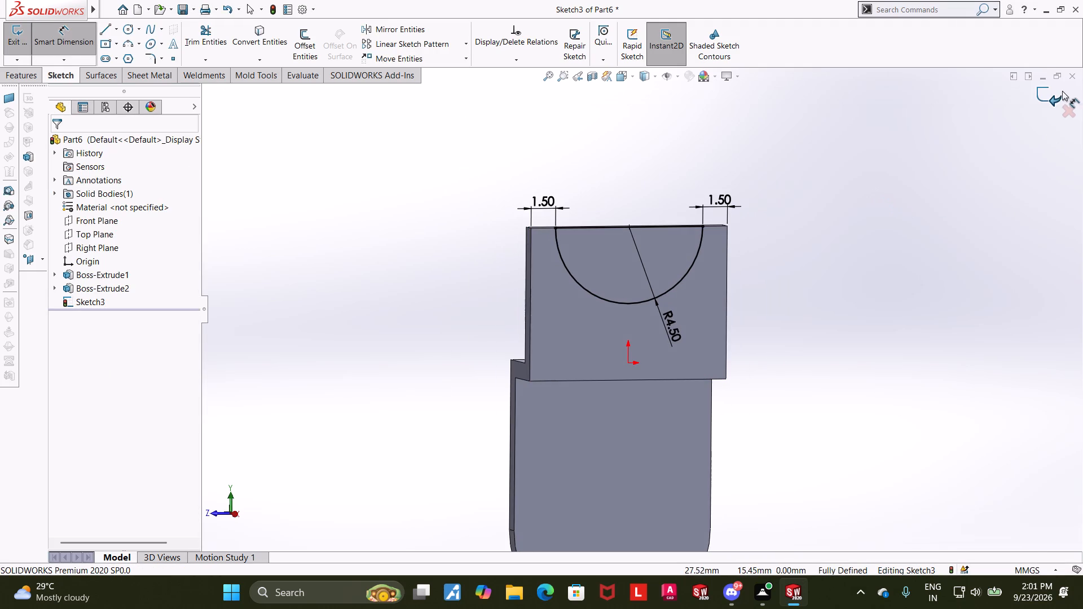
pyautogui.click(1057, 91)
# Cut-extrude the semicircle through the upper leg's thickness to form an open notch in its top edge.
pyautogui.click(193, 31)
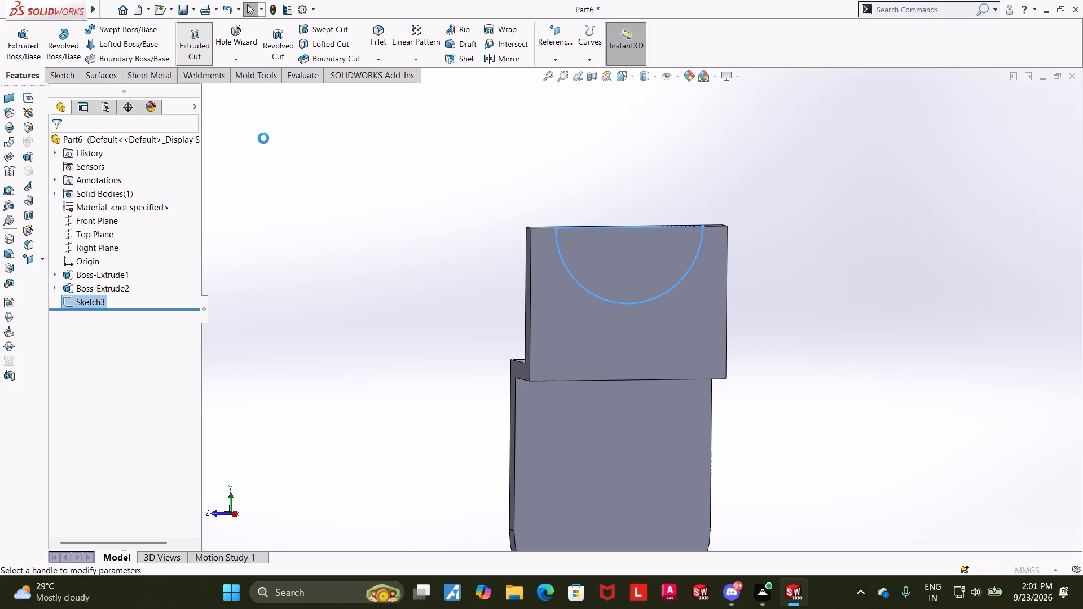
pyautogui.moveTo(279, 142); pyautogui.dragTo(342, 164, button='middle')
pyautogui.click(108, 219)
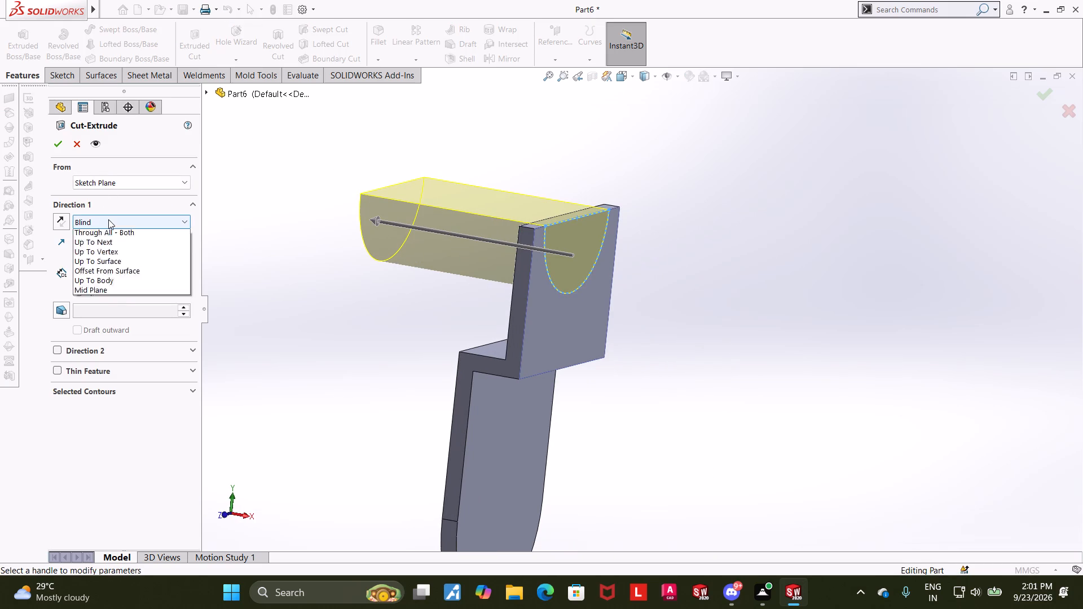
pyautogui.click(120, 267)
pyautogui.click(54, 145)
pyautogui.click(649, 243)
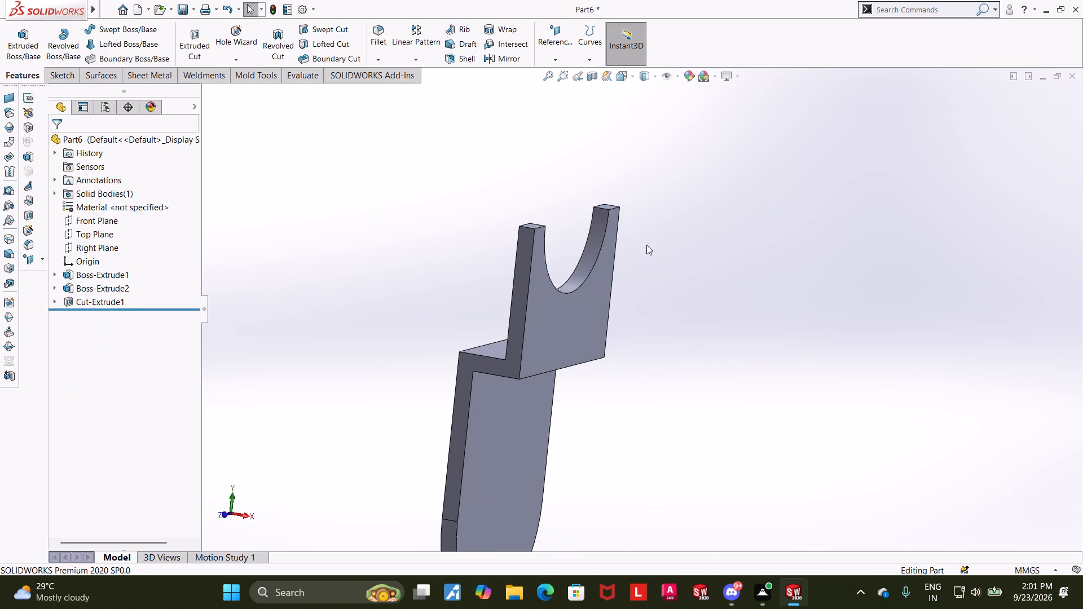
# On the lower leg's face, sketch a point at the centre of the rounded end and finish the sketch.
pyautogui.scroll(2, 705, 241)
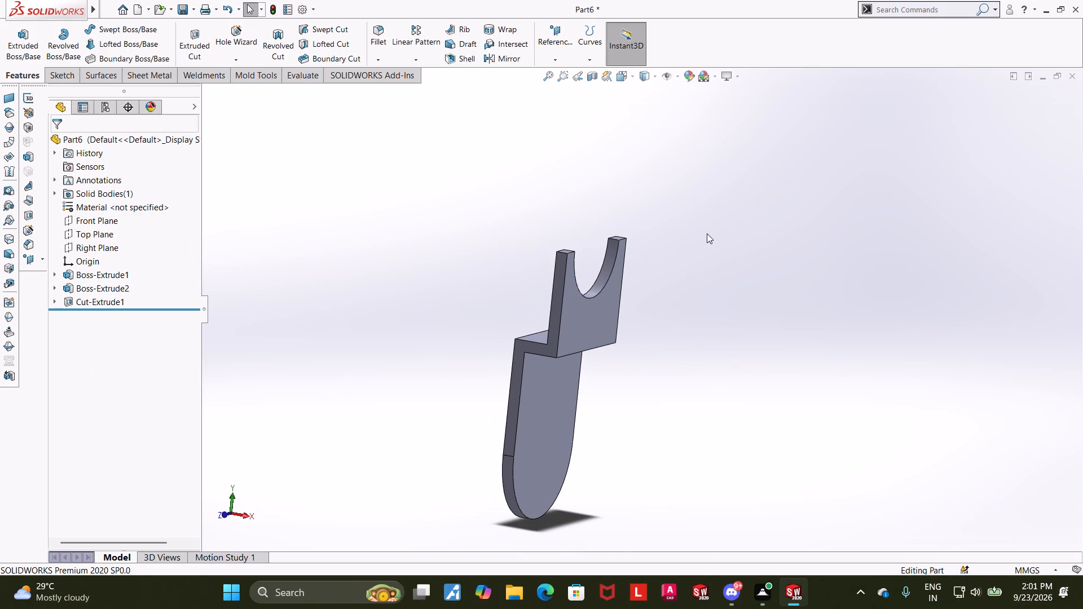
pyautogui.moveTo(708, 254); pyautogui.dragTo(657, 207, button='middle')
pyautogui.scroll(1, 702, 253)
pyautogui.click(583, 394)
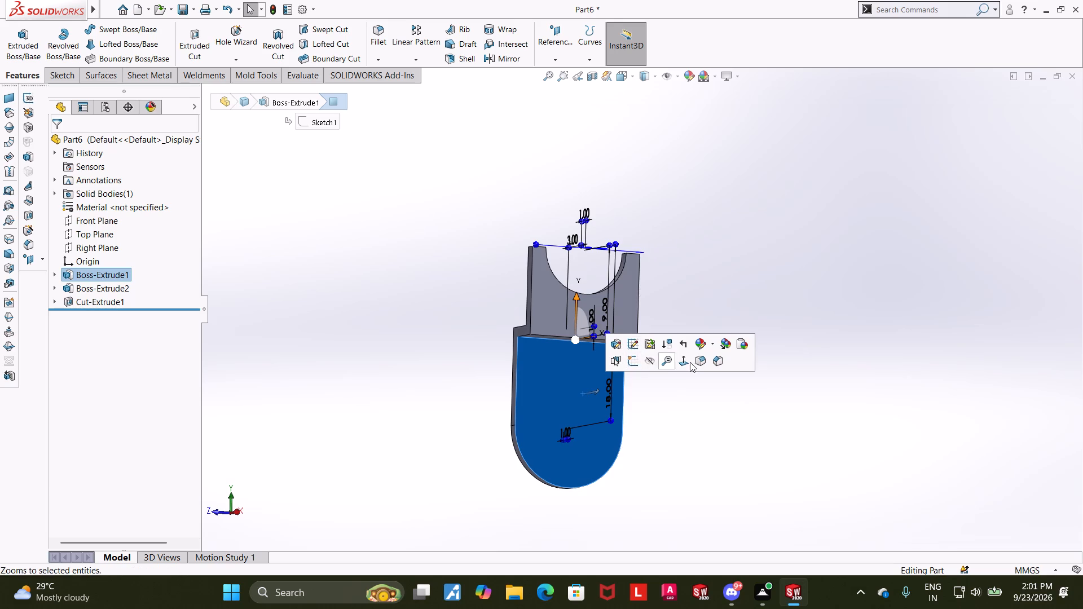
pyautogui.click(685, 363)
pyautogui.click(400, 341)
pyautogui.scroll(2, 832, 414)
pyautogui.scroll(-2, 754, 393)
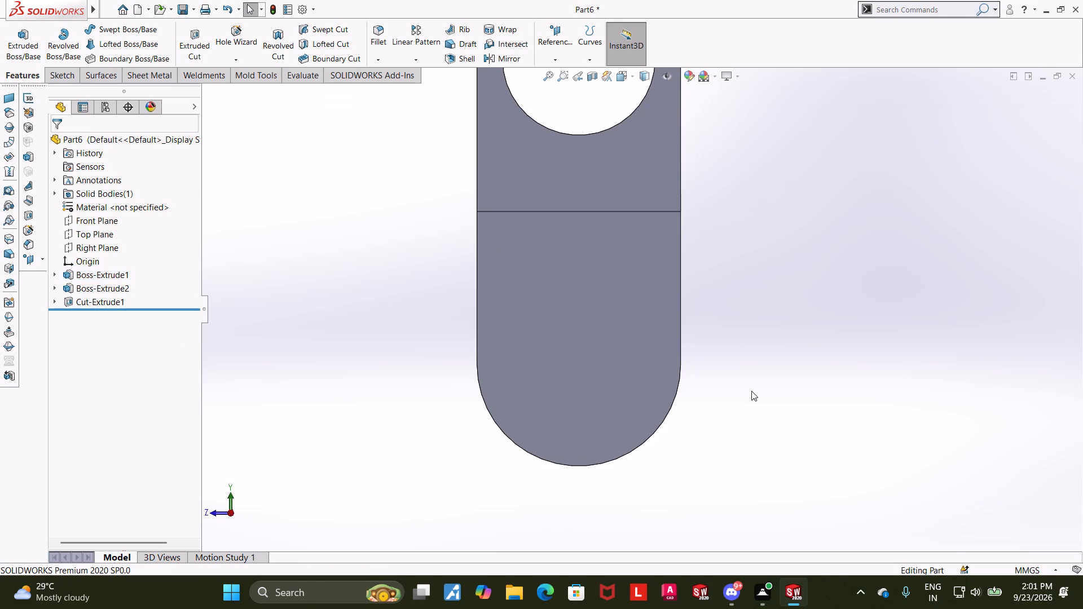
pyautogui.click(628, 294)
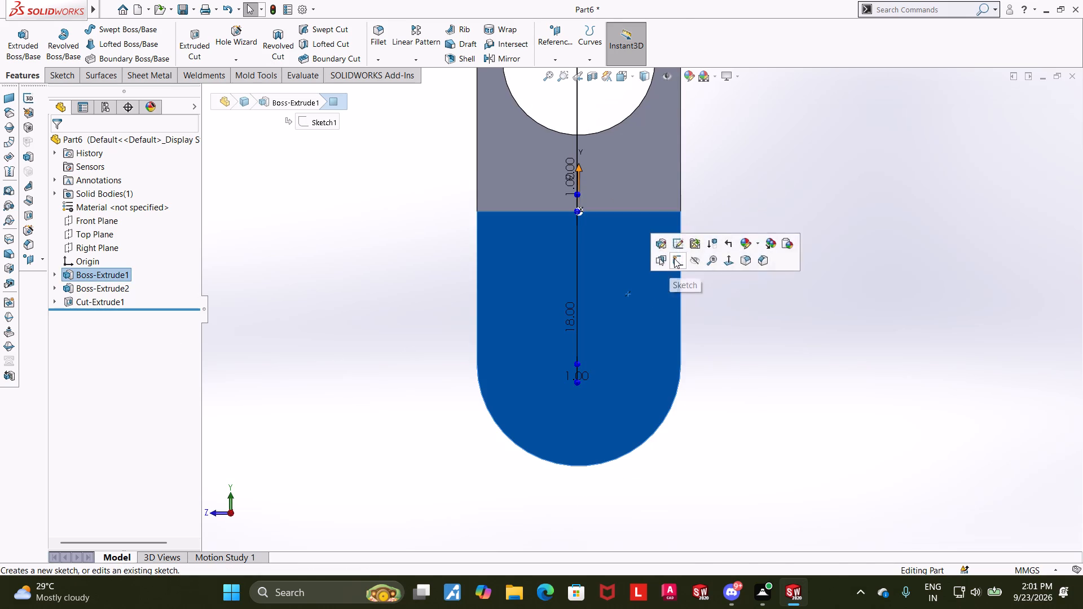
pyautogui.click(674, 258)
pyautogui.click(170, 60)
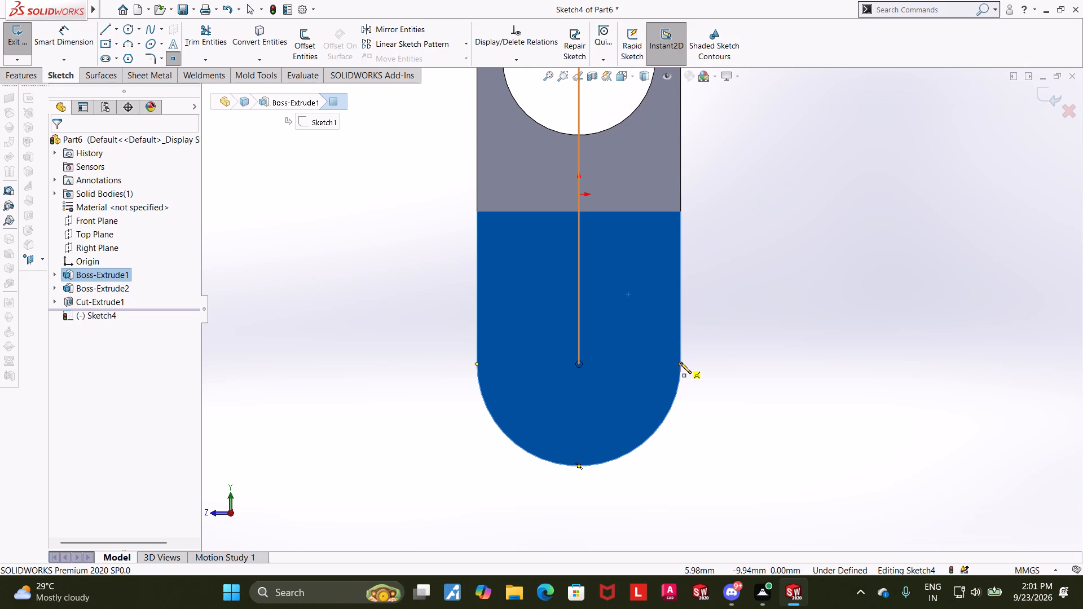
pyautogui.click(578, 363)
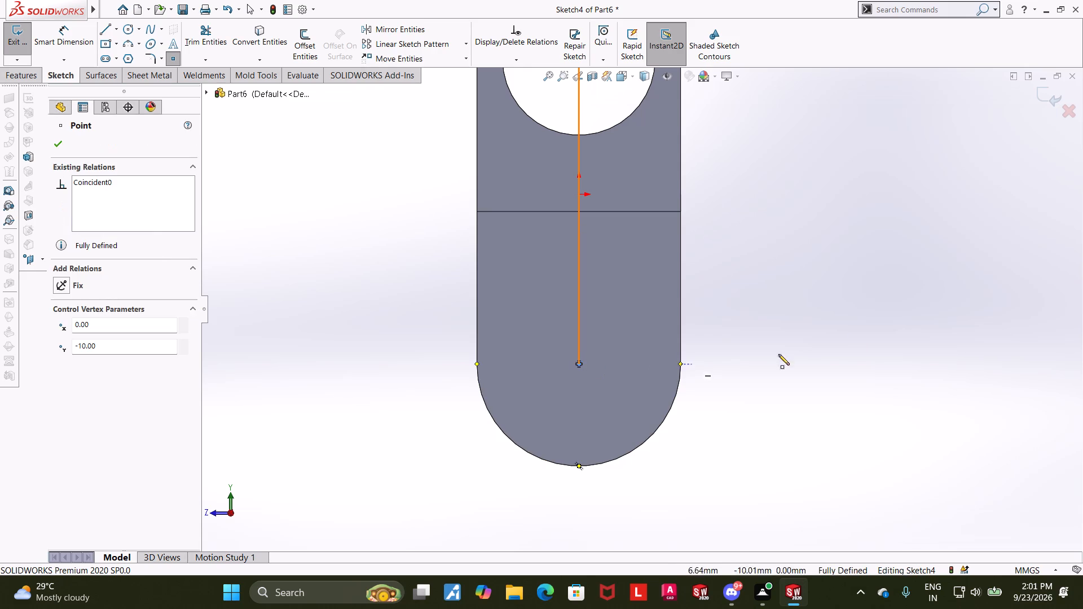
pyautogui.press('Escape')
pyautogui.press('Escape')
pyautogui.click(1041, 96)
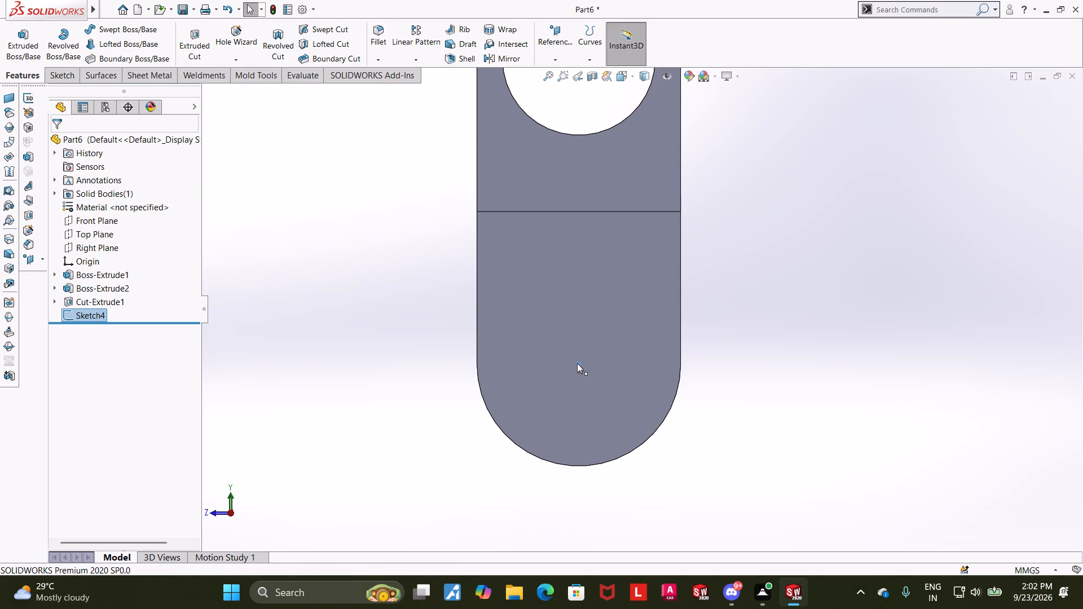
# Reopen the sketch containing the centre point for editing.
pyautogui.click(78, 311)
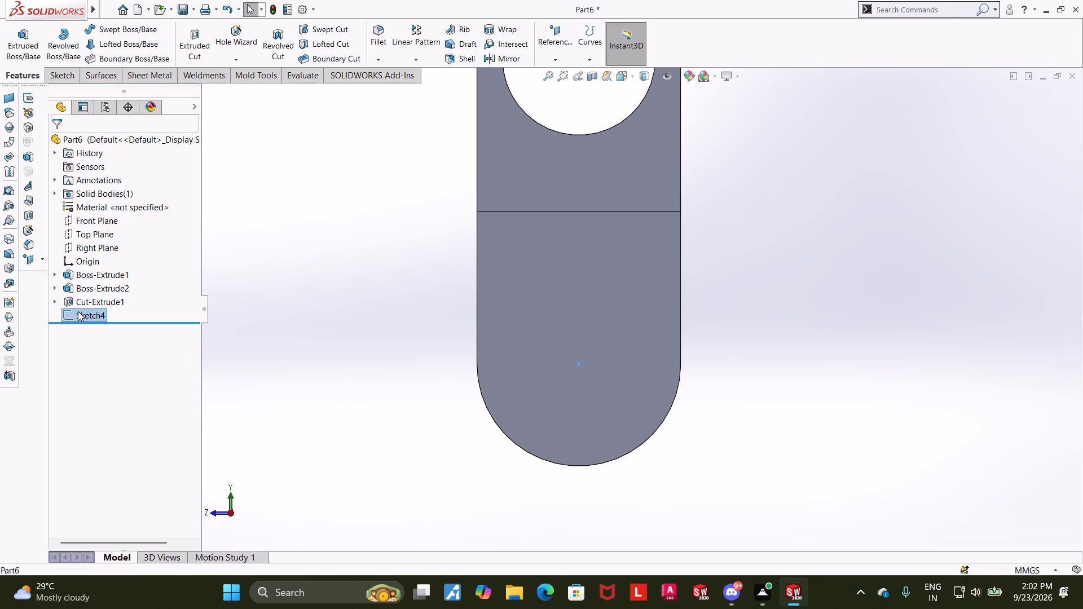
pyautogui.click(88, 276)
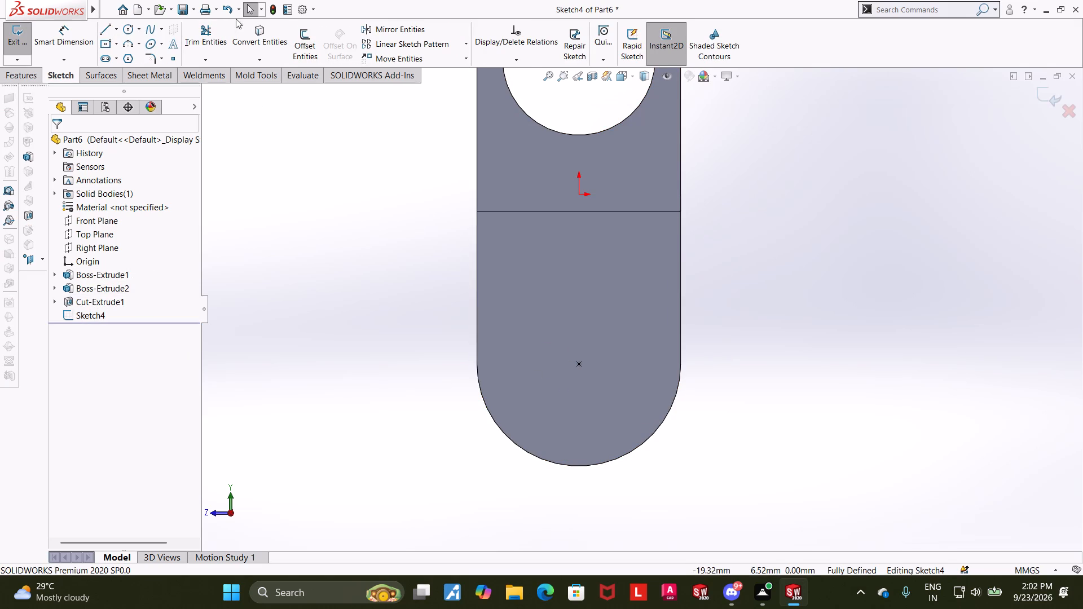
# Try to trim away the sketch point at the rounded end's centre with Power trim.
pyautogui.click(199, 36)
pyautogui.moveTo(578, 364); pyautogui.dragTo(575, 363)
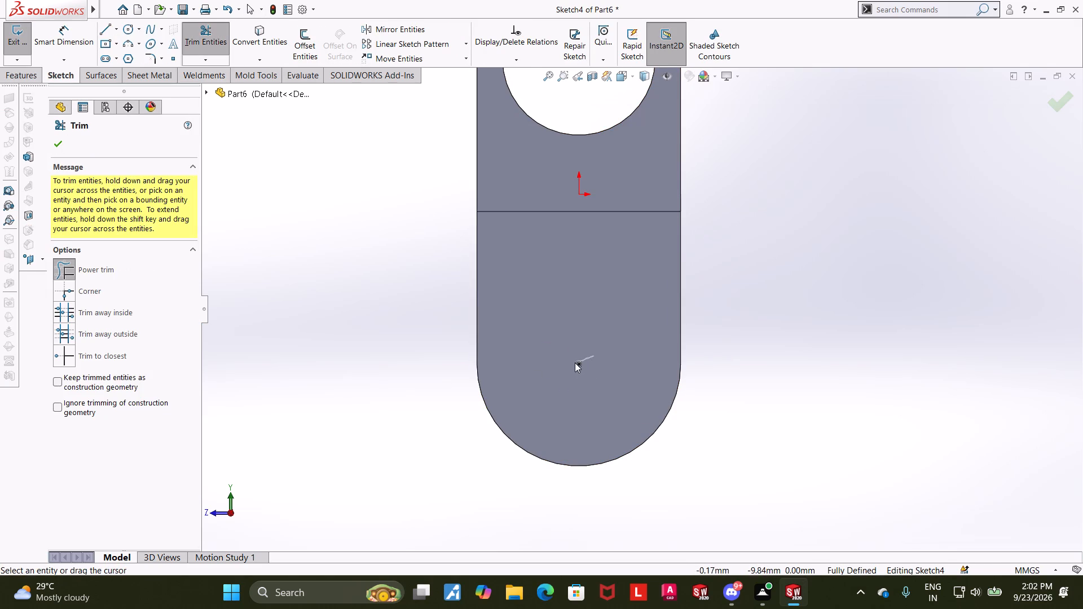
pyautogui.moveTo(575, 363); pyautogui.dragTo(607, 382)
# Sketch a circle centred on the point in the rounded end, dimension its diameter as 3.2 mm, and finish the sketch.
pyautogui.click(128, 32)
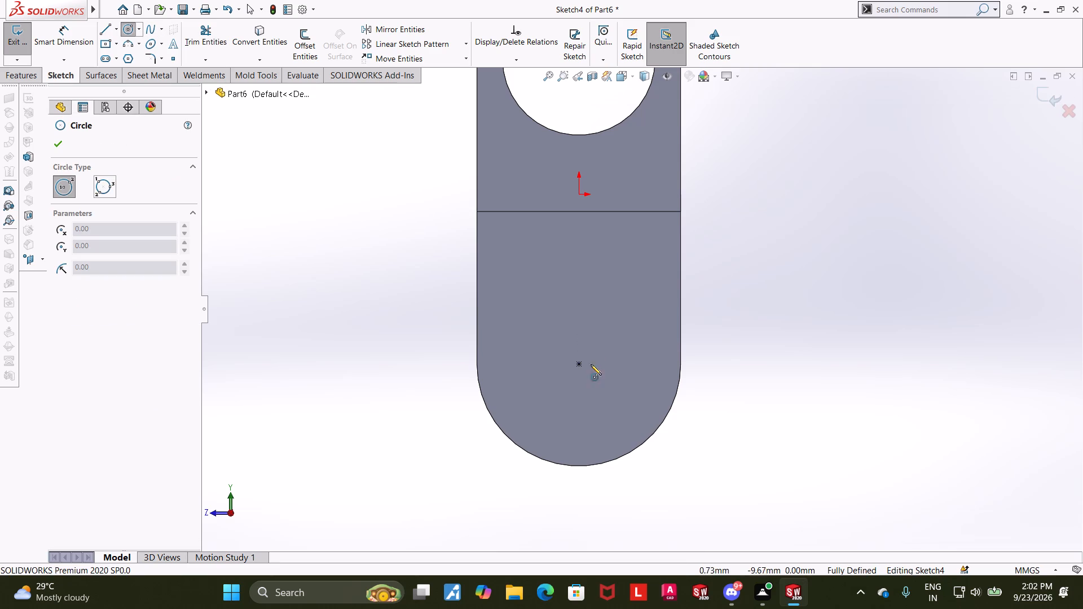
pyautogui.click(580, 366)
pyautogui.click(671, 329)
pyautogui.click(87, 36)
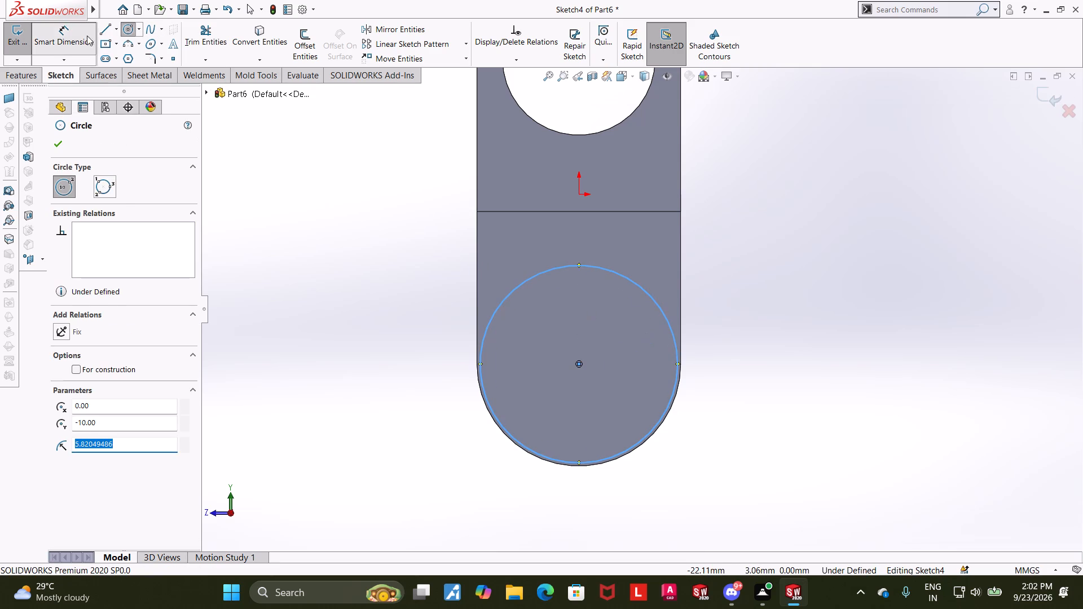
pyautogui.click(527, 279)
pyautogui.click(519, 261)
pyautogui.write('3.2')
pyautogui.press('Return')
pyautogui.press('Escape')
pyautogui.press('Escape')
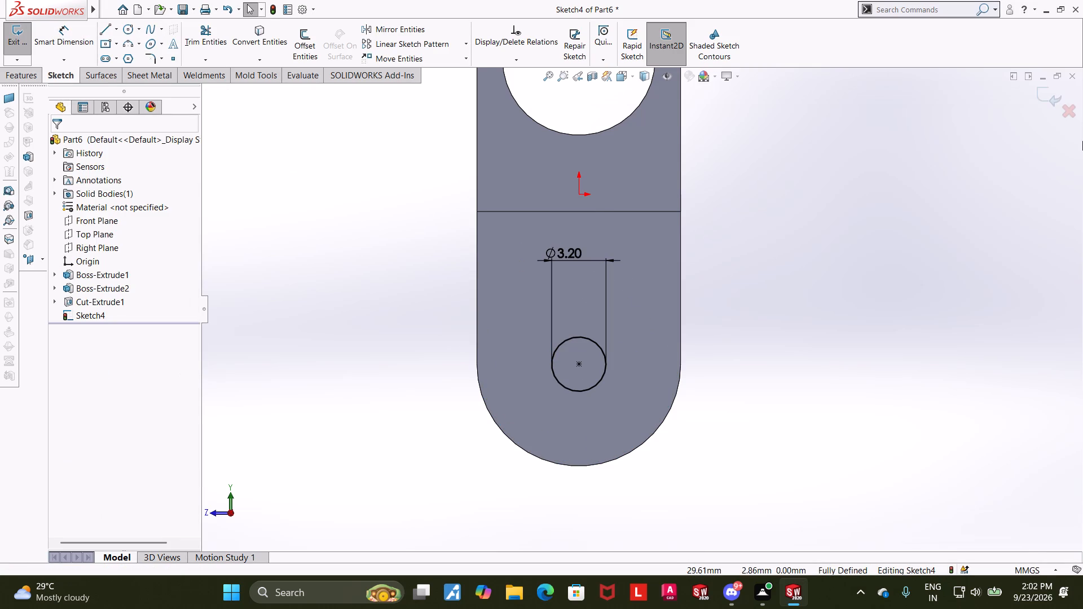
pyautogui.click(1042, 92)
# Cut-extrude the 3.2 mm circle Up To Next through the lower leg.
pyautogui.moveTo(688, 233); pyautogui.dragTo(759, 261, button='middle')
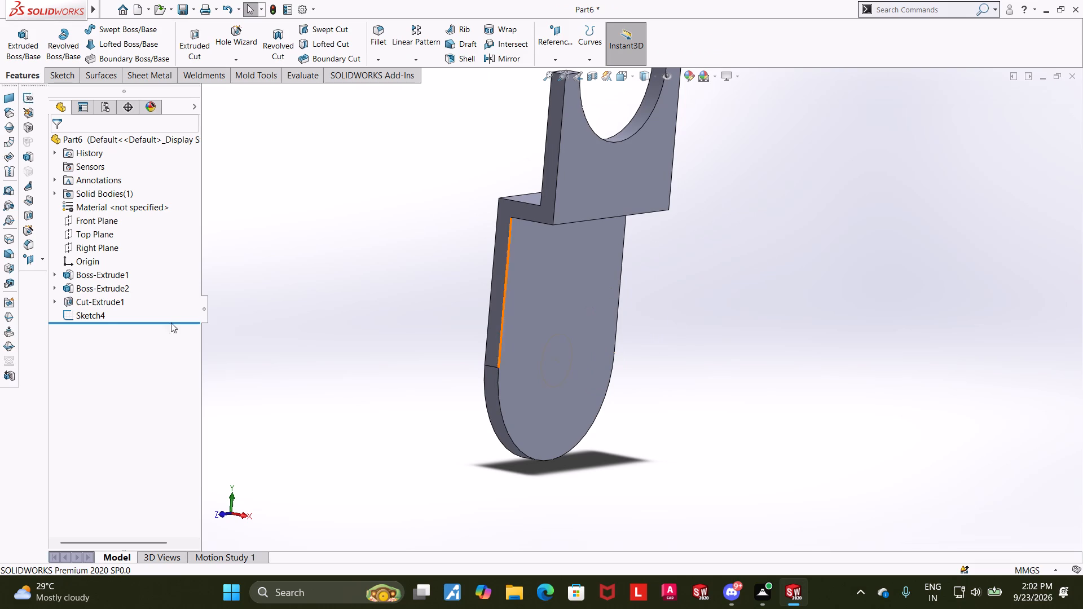
pyautogui.click(70, 314)
pyautogui.click(192, 50)
pyautogui.moveTo(281, 154); pyautogui.dragTo(297, 162, button='middle')
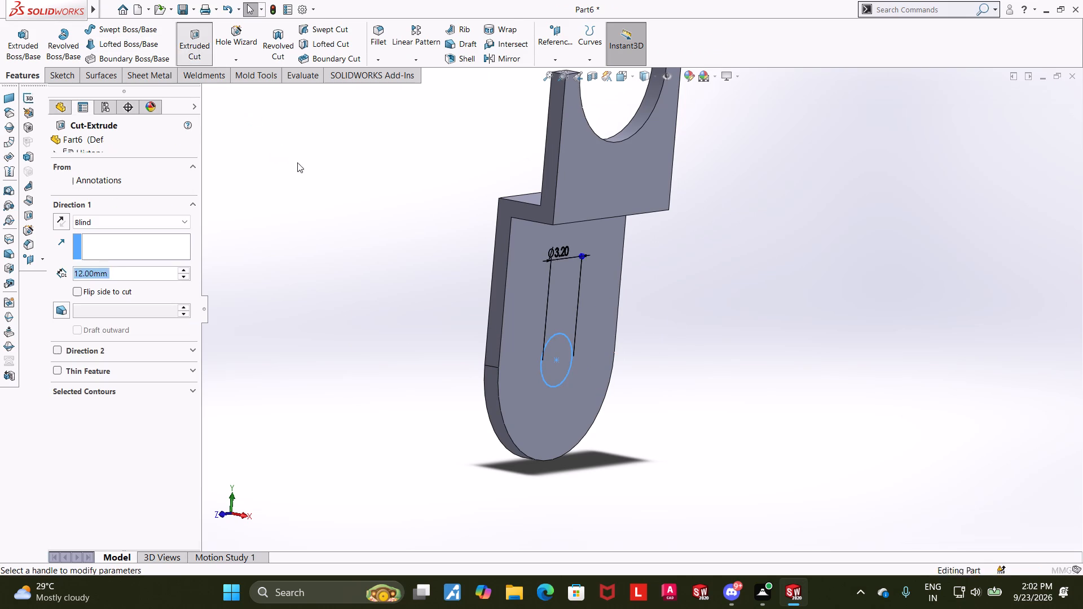
pyautogui.moveTo(297, 162); pyautogui.dragTo(300, 164, button='middle')
pyautogui.click(99, 218)
pyautogui.click(109, 261)
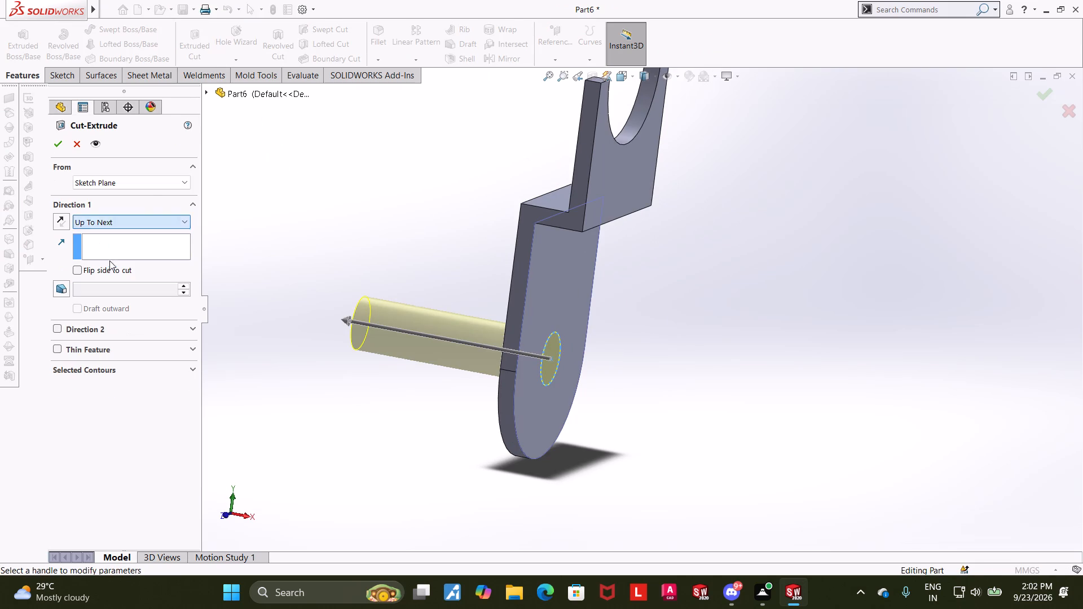
pyautogui.click(61, 143)
pyautogui.click(292, 209)
# Examine the finished part from several angles, including the top notch, the stepped profile and the lower hole.
pyautogui.scroll(4, 300, 226)
pyautogui.moveTo(353, 259); pyautogui.dragTo(406, 286, button='middle')
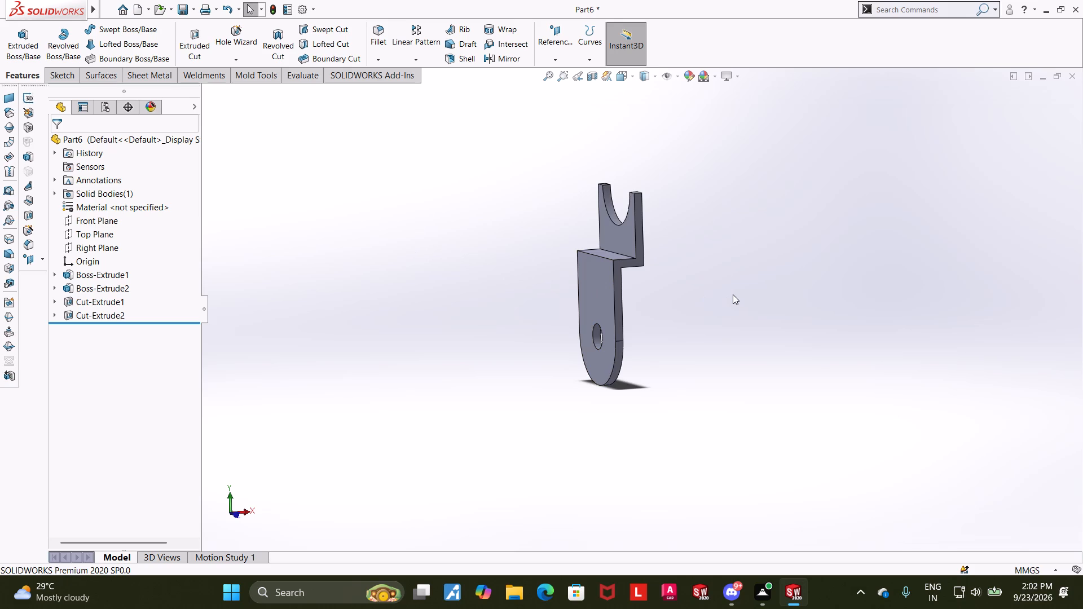
pyautogui.scroll(-1, 732, 294)
pyautogui.scroll(-1, 641, 352)
pyautogui.moveTo(778, 356); pyautogui.dragTo(768, 356, button='middle')
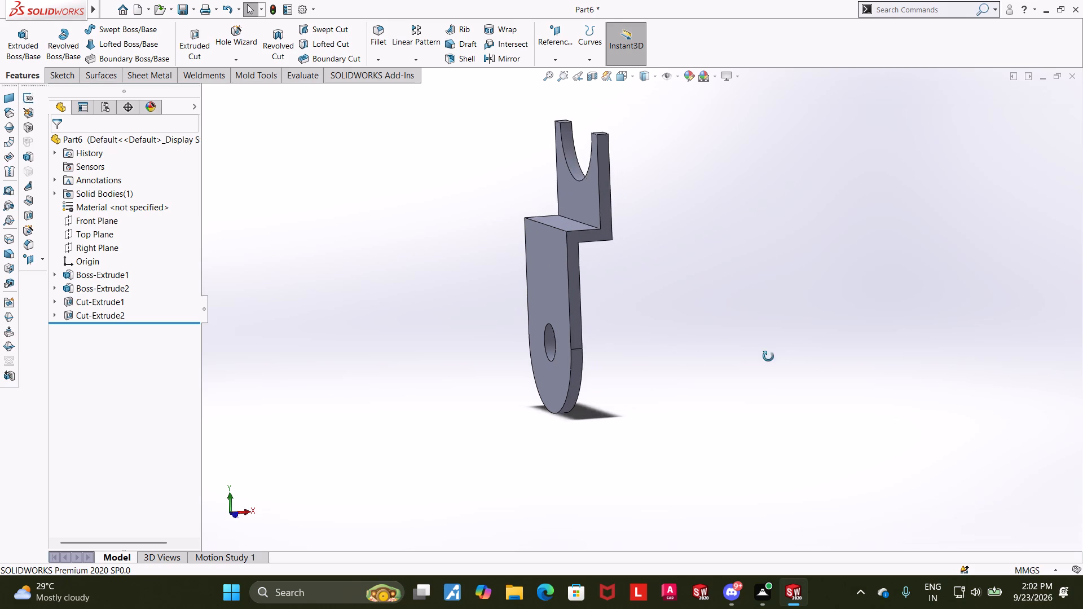
pyautogui.moveTo(768, 356); pyautogui.dragTo(747, 356, button='middle')
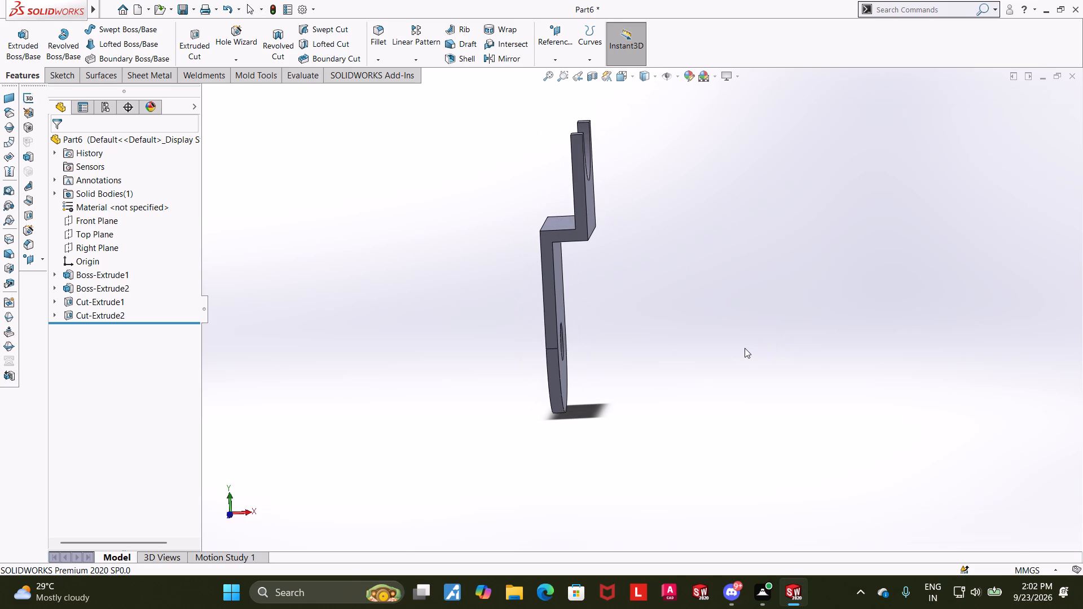
pyautogui.scroll(1, 745, 348)
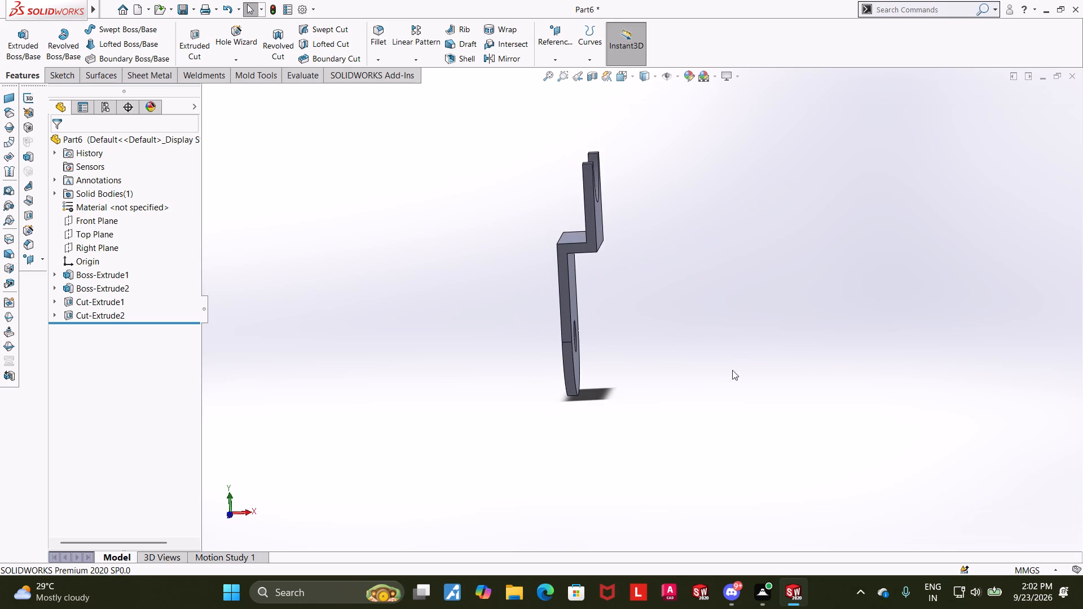
pyautogui.scroll(-2, 687, 381)
pyautogui.scroll(4, 610, 275)
pyautogui.scroll(-2, 587, 219)
pyautogui.moveTo(667, 307); pyautogui.dragTo(638, 313, button='middle')
pyautogui.scroll(-1, 624, 264)
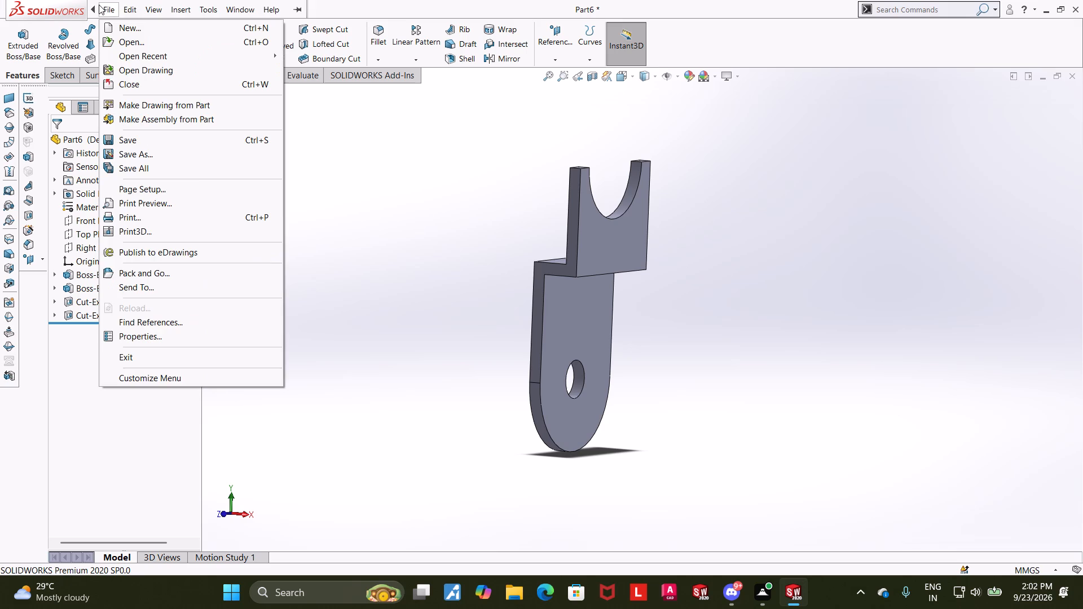
# Save the part in the Downloads folder under the name clip.
pyautogui.click(134, 150)
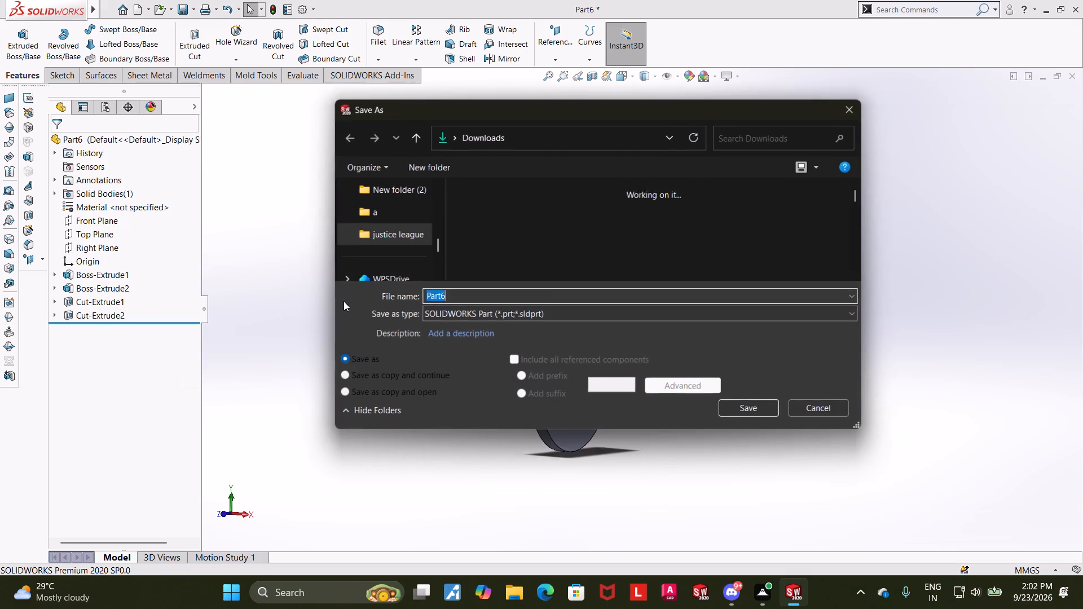
pyautogui.write('clip')
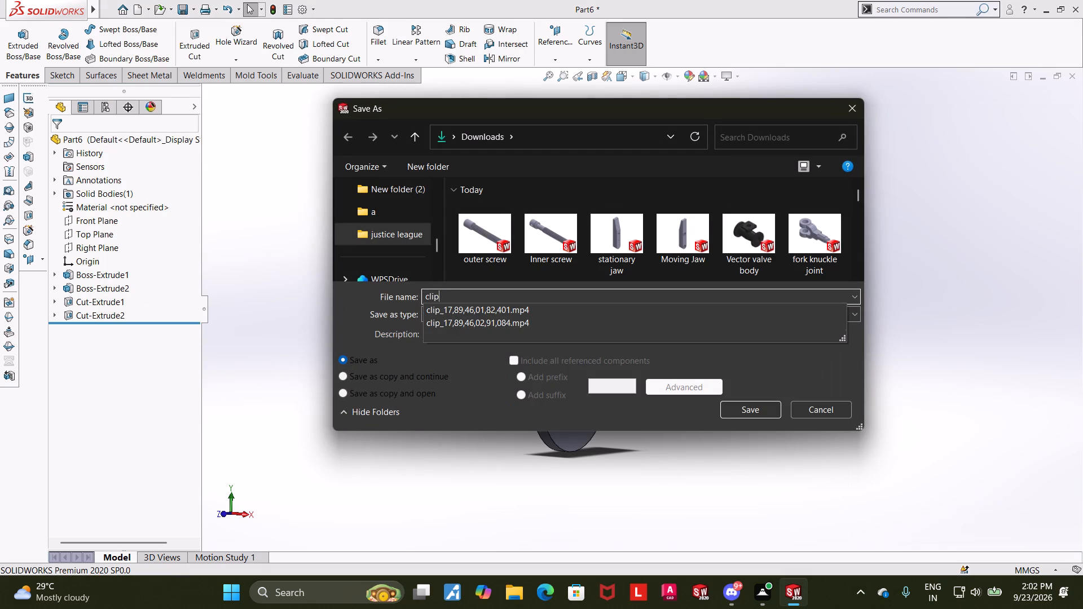
pyautogui.press('space')
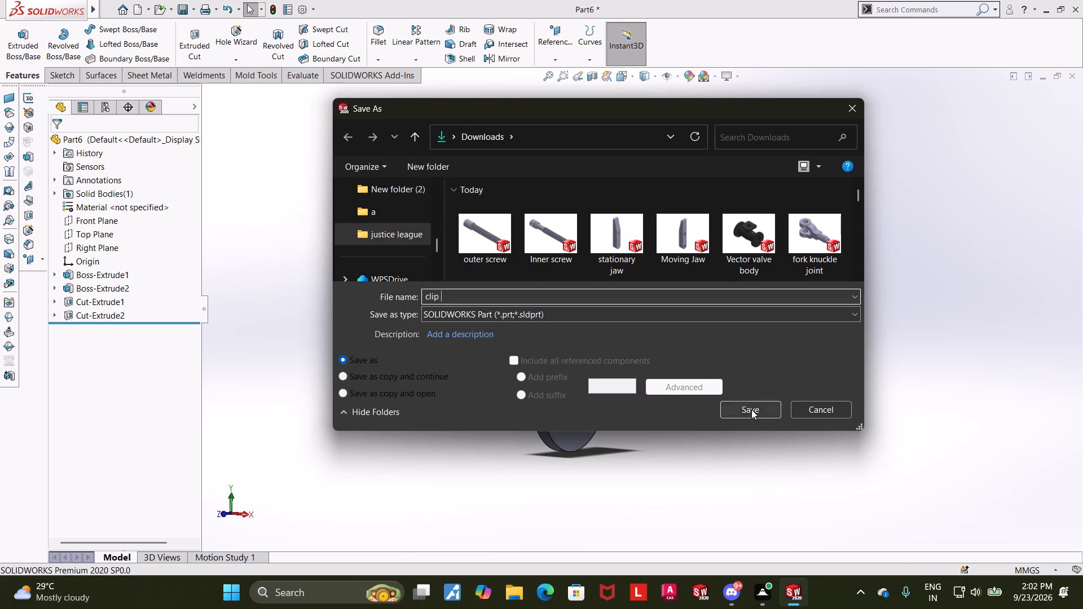
pyautogui.click(751, 409)
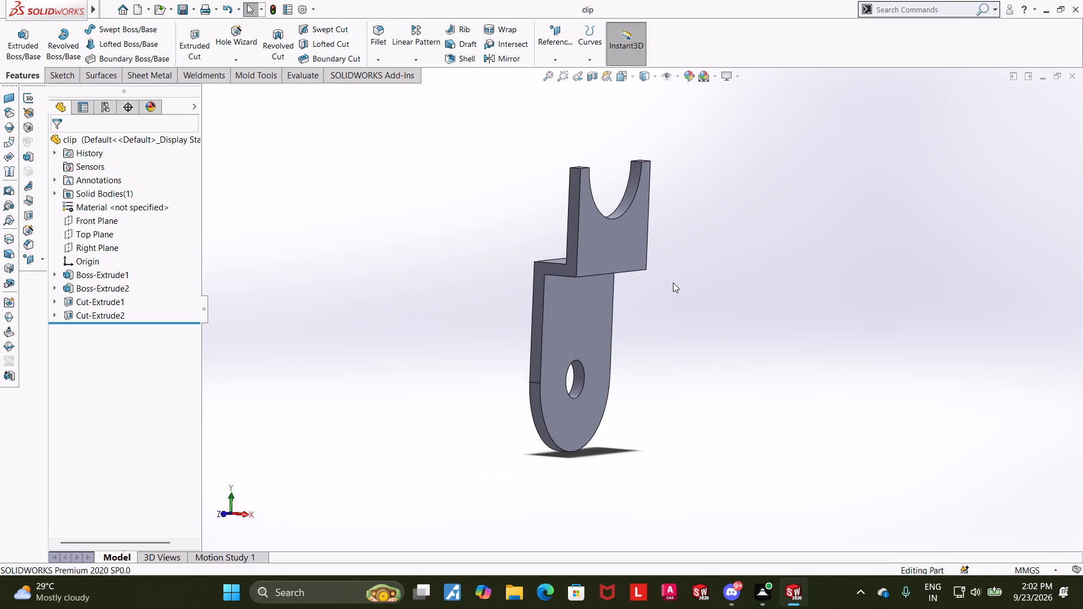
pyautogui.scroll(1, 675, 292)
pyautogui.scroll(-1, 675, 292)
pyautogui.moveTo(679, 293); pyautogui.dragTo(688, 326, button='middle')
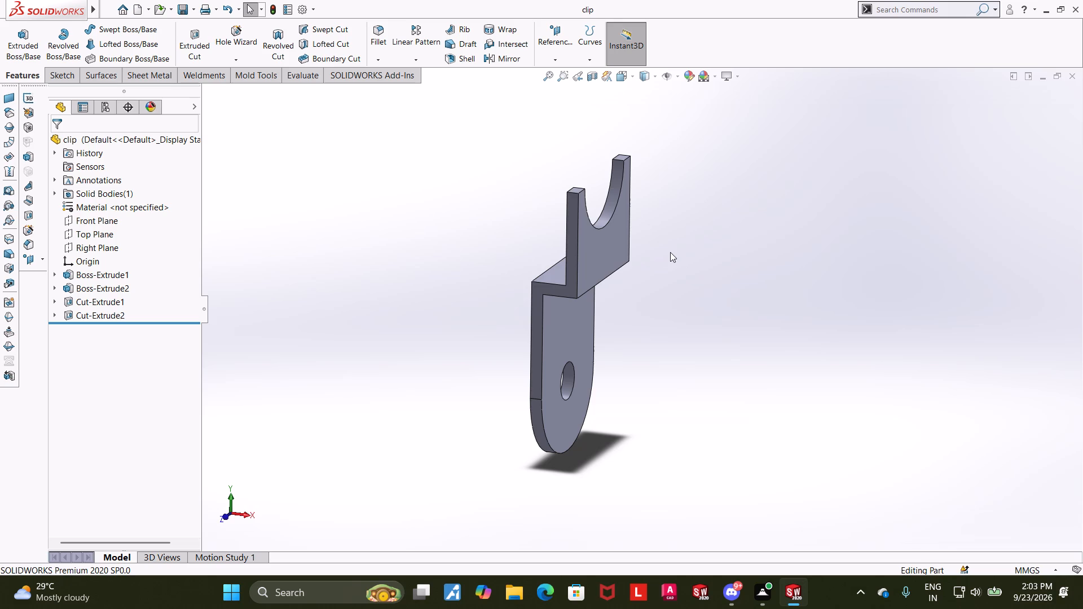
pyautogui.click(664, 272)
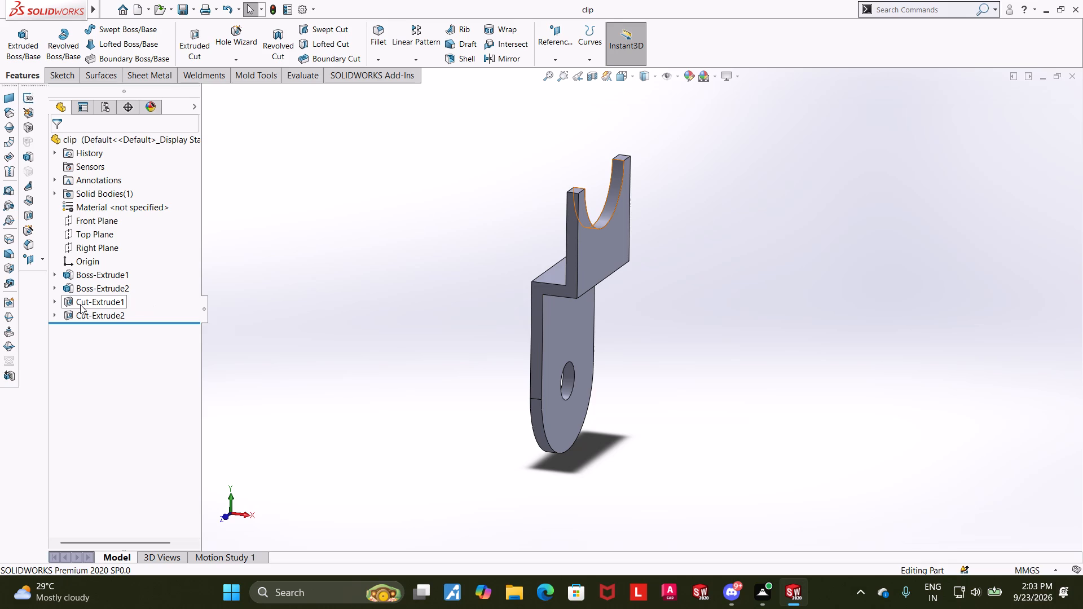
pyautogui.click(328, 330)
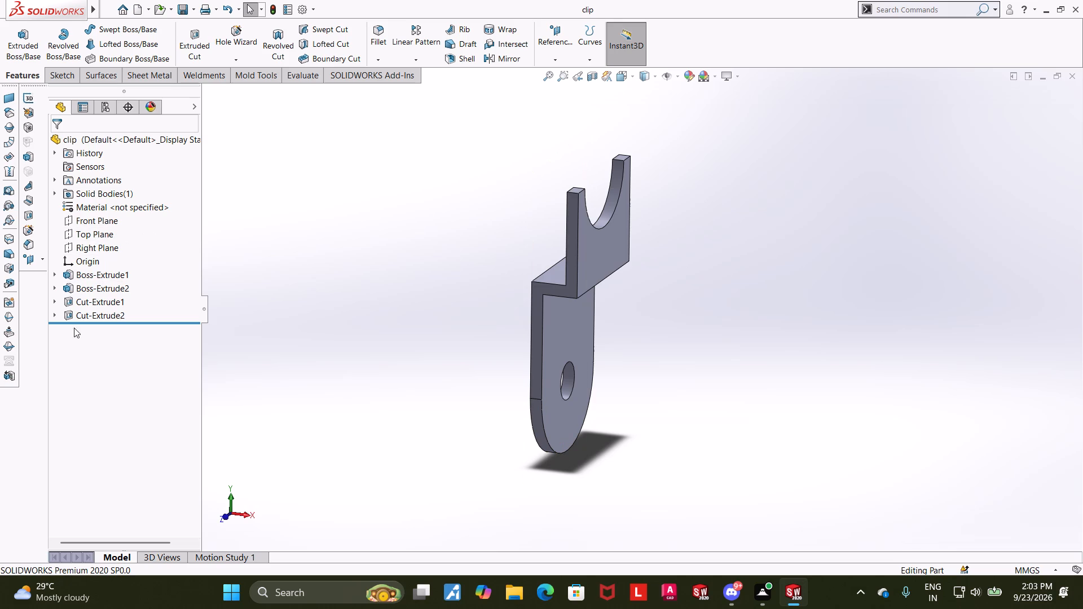
# Reopen the Z-shaped profile sketch of the first boss extrusion and set the lower leg's thickness to 2 mm.
pyautogui.click(76, 274)
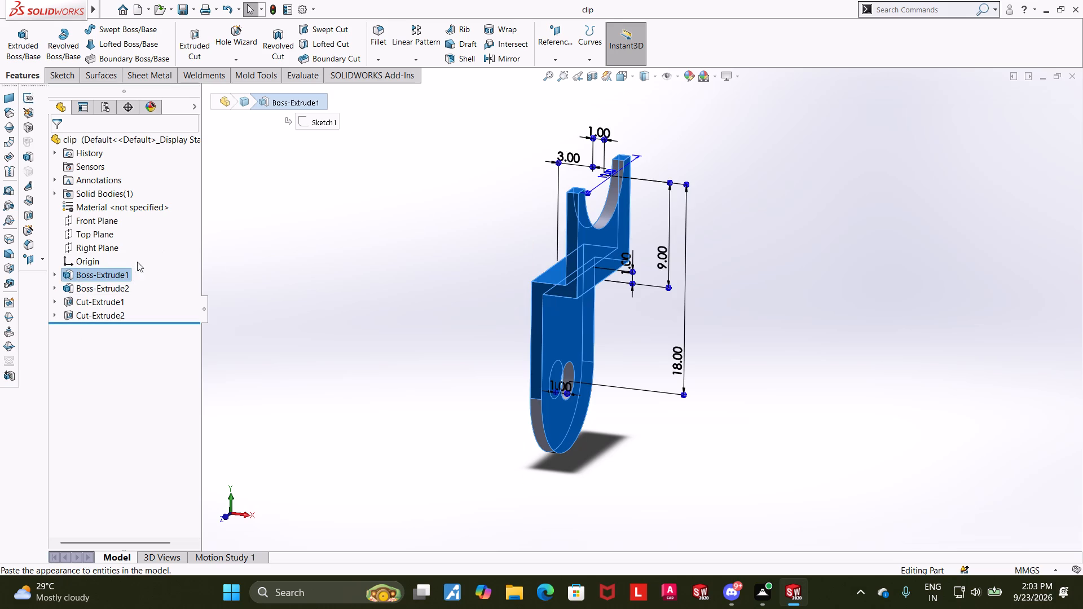
pyautogui.click(52, 276)
pyautogui.click(86, 287)
pyautogui.click(96, 254)
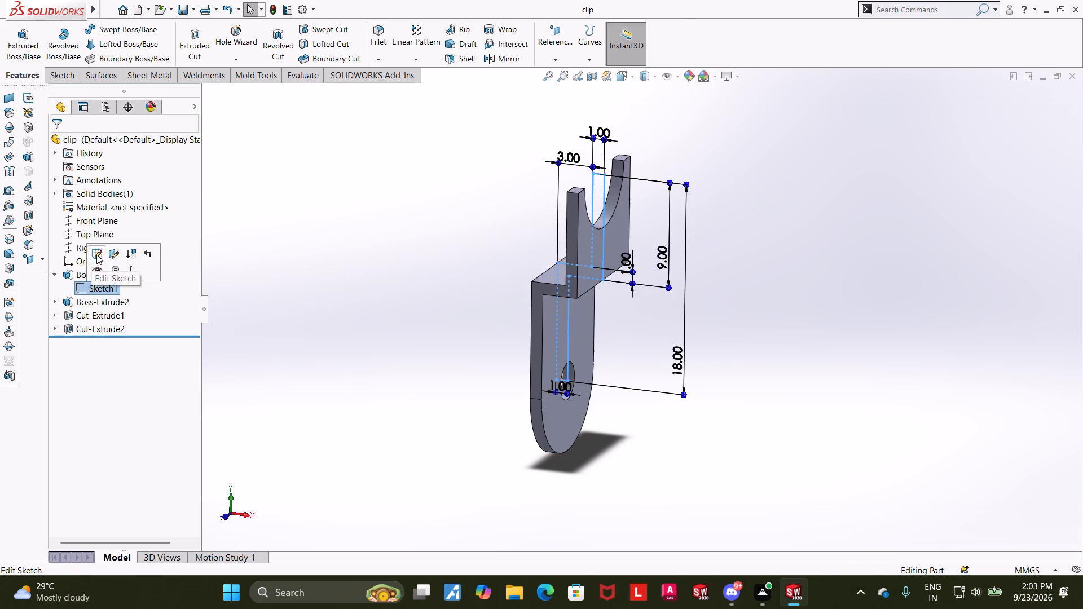
pyautogui.click(101, 277)
pyautogui.click(132, 267)
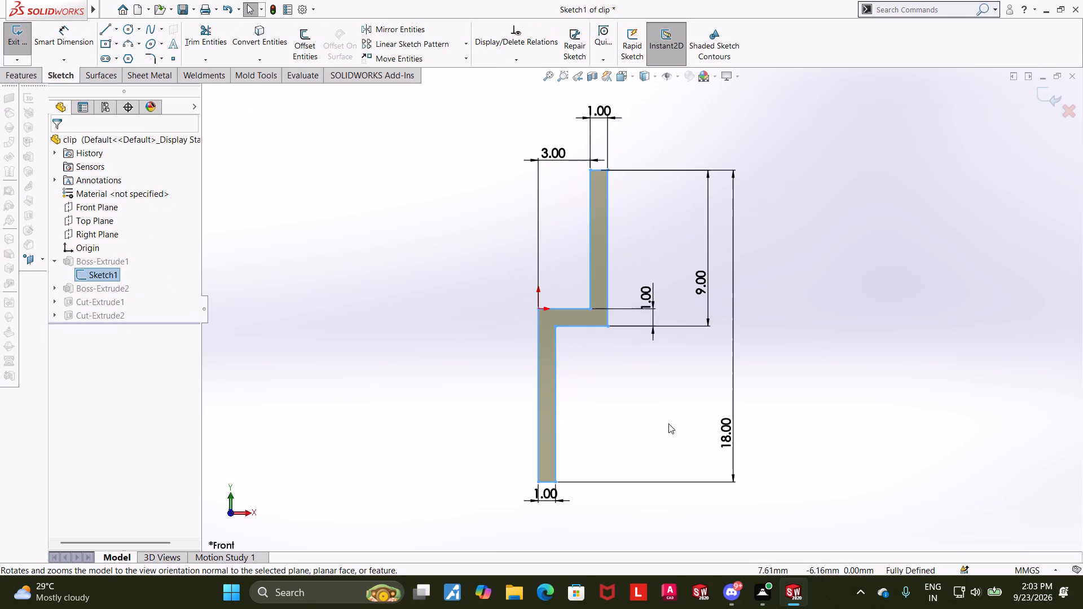
pyautogui.doubleClick(541, 493)
pyautogui.press('2')
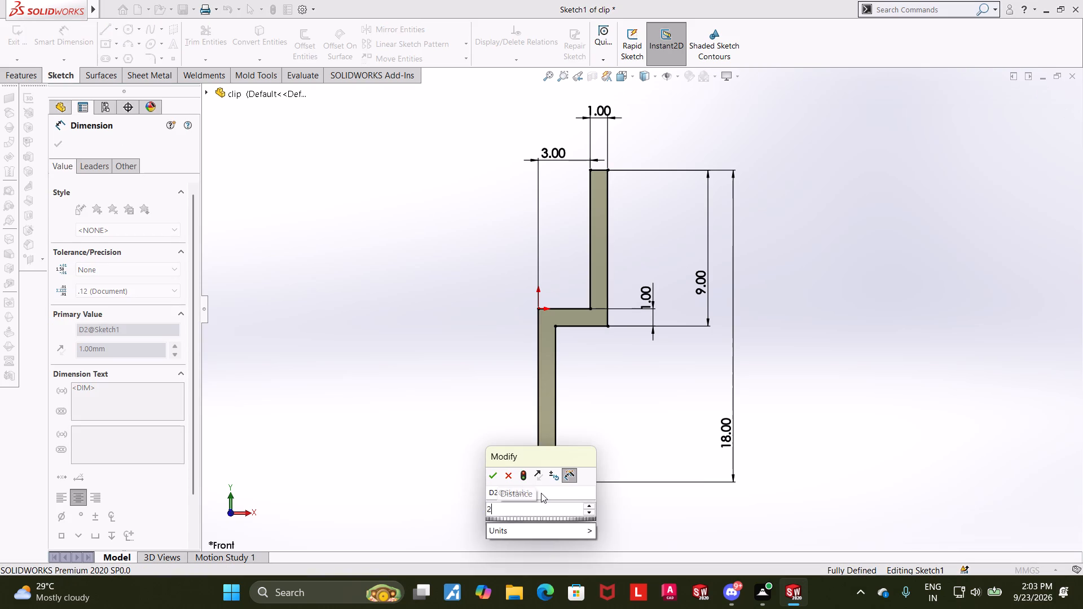
pyautogui.press('Return')
pyautogui.click(930, 416)
# Set the thickness of the horizontal step and of the upper leg to 2 mm each, and finish the profile sketch.
pyautogui.doubleClick(652, 297)
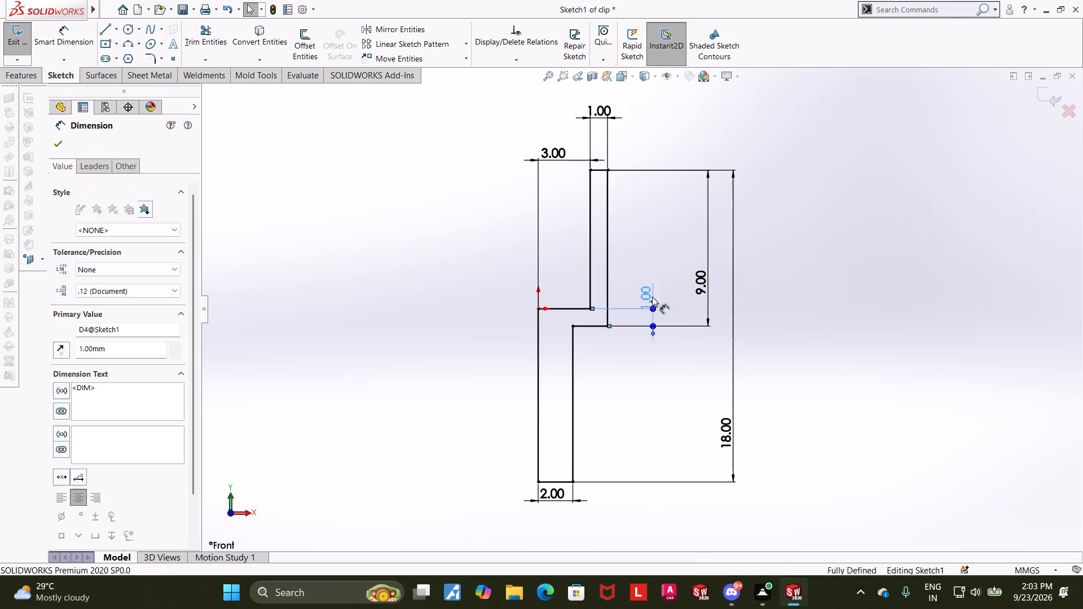
pyautogui.press('1')
pyautogui.press('BackSpace')
pyautogui.press('2')
pyautogui.press('Return')
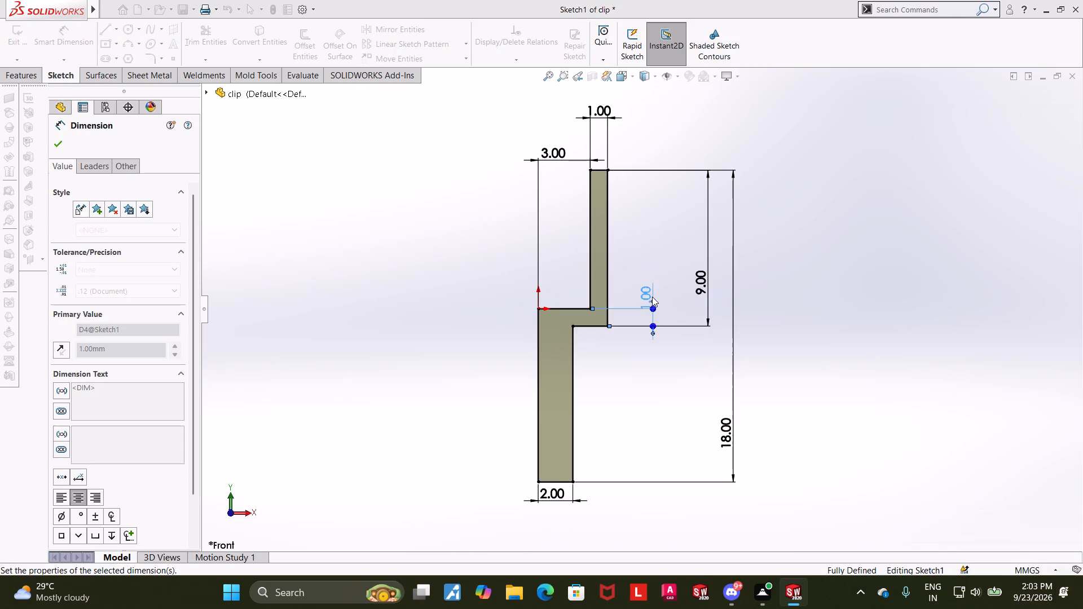
pyautogui.doubleClick(595, 130)
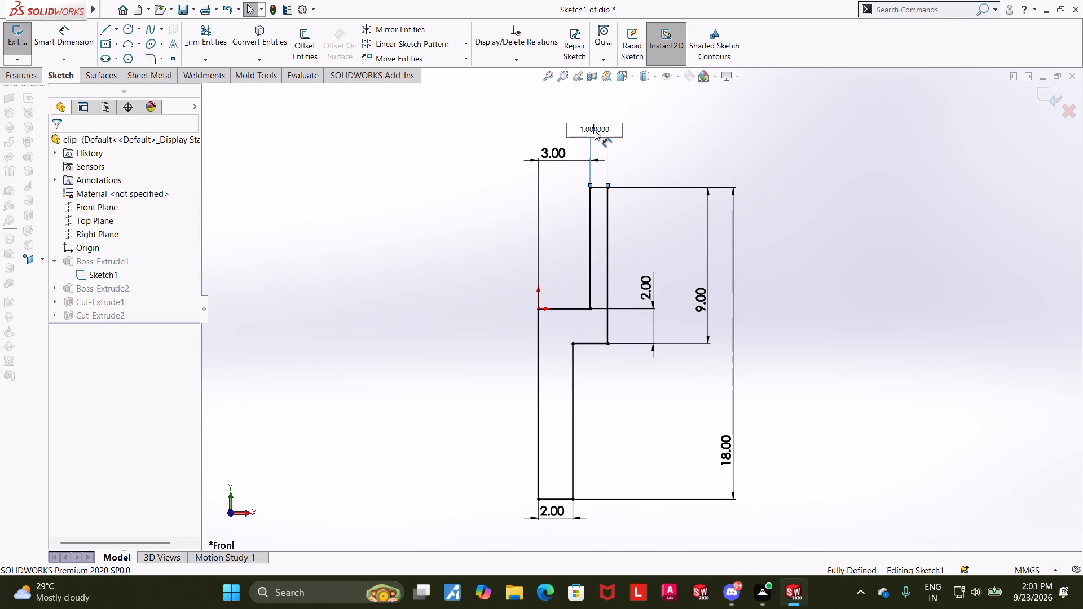
pyautogui.moveTo(615, 129); pyautogui.dragTo(558, 127)
pyautogui.press('2')
pyautogui.press('Return')
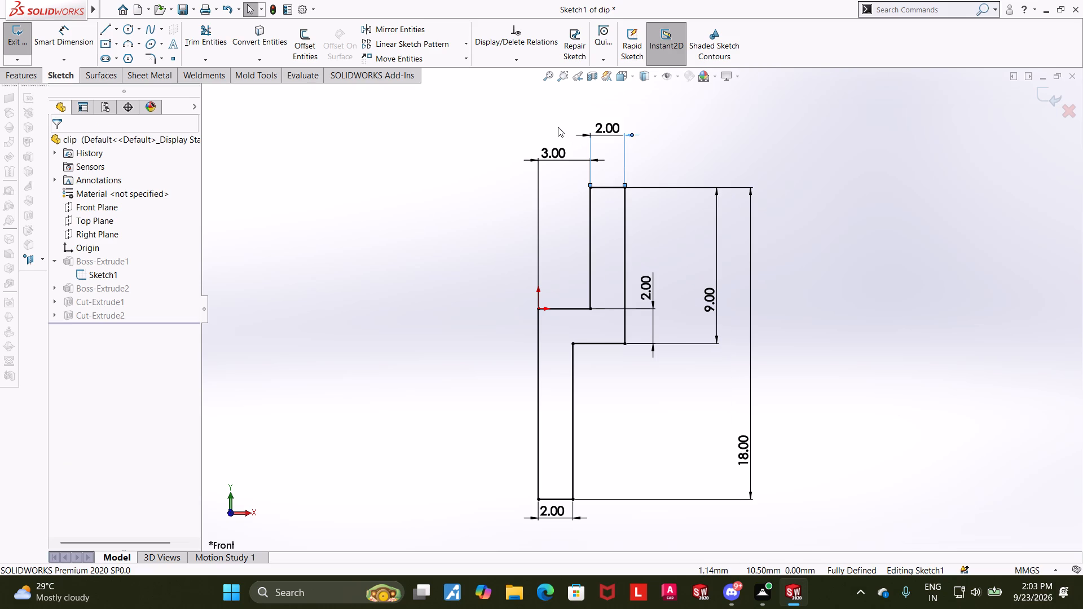
pyautogui.click(1044, 94)
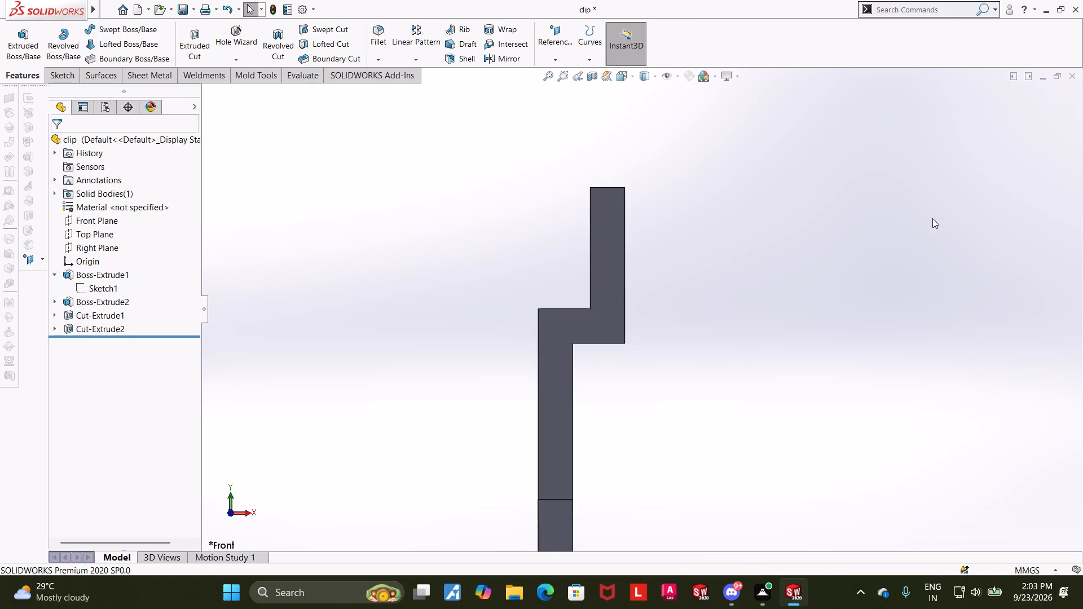
# Examine the thickened clip from several angles and review the dimensions of its hole and profile sketches.
pyautogui.moveTo(925, 219); pyautogui.dragTo(909, 217, button='middle')
pyautogui.scroll(4, 913, 218)
pyautogui.moveTo(791, 319); pyautogui.dragTo(765, 341, button='middle')
pyautogui.click(765, 341)
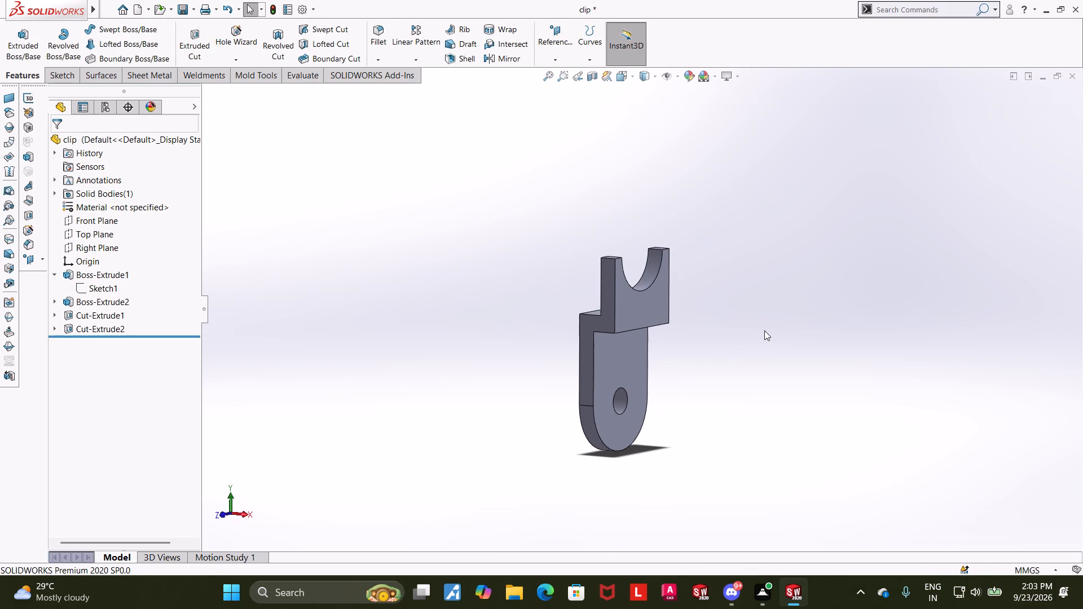
pyautogui.scroll(-1, 760, 328)
pyautogui.moveTo(734, 341); pyautogui.dragTo(777, 330, button='middle')
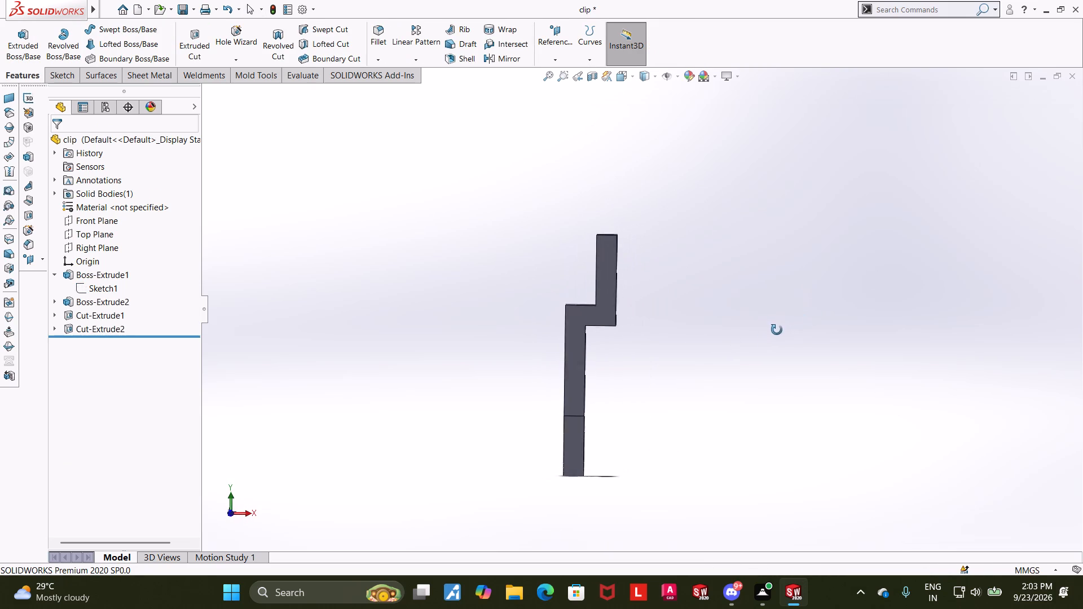
pyautogui.moveTo(777, 330); pyautogui.dragTo(777, 329, button='middle')
pyautogui.click(58, 330)
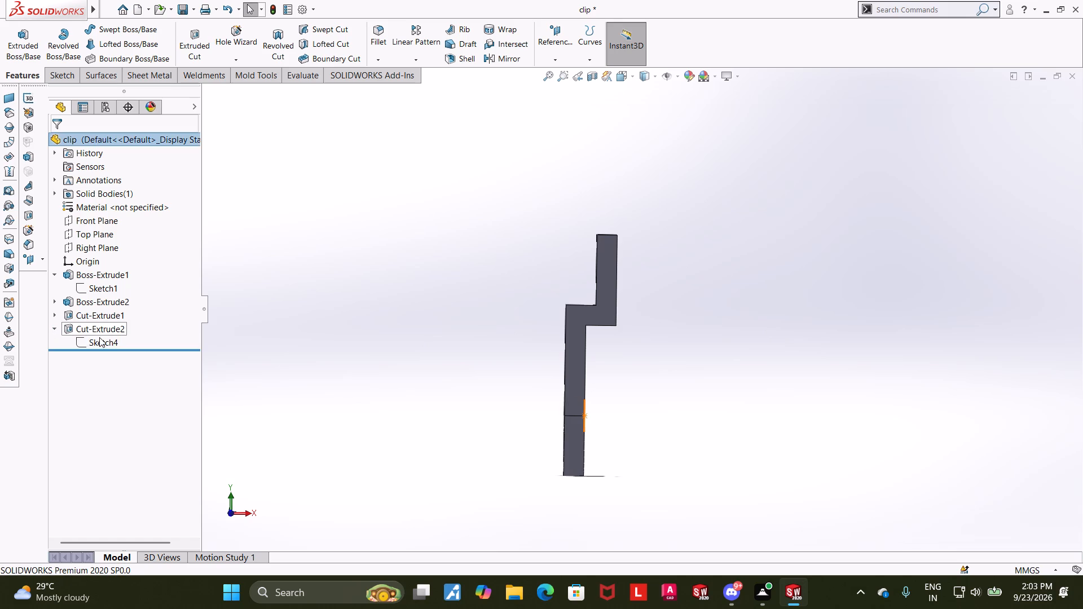
pyautogui.click(100, 339)
pyautogui.click(59, 300)
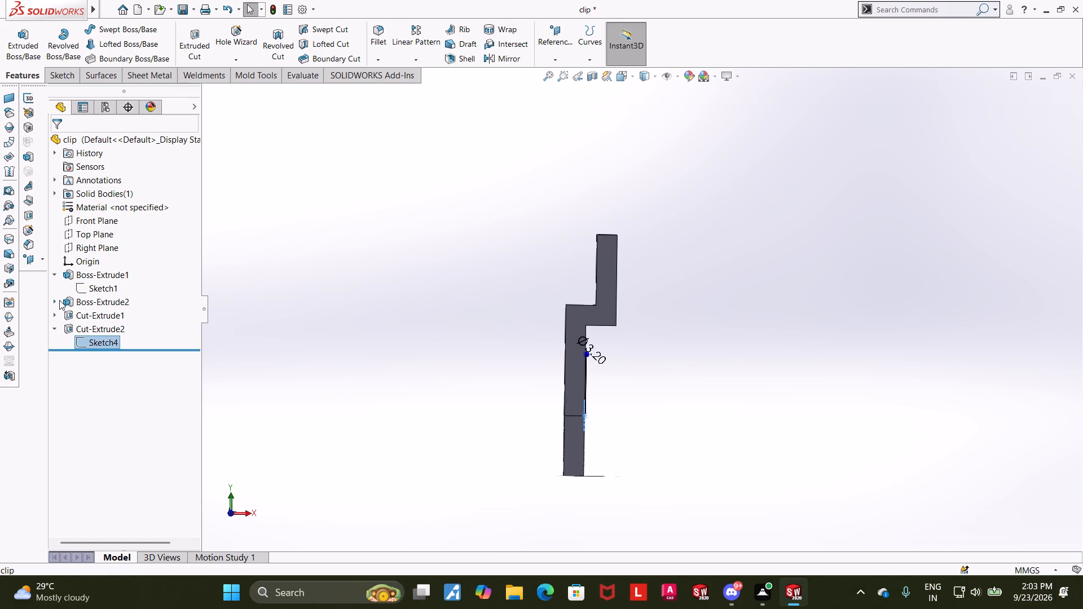
pyautogui.click(95, 285)
pyautogui.middleClick(334, 356)
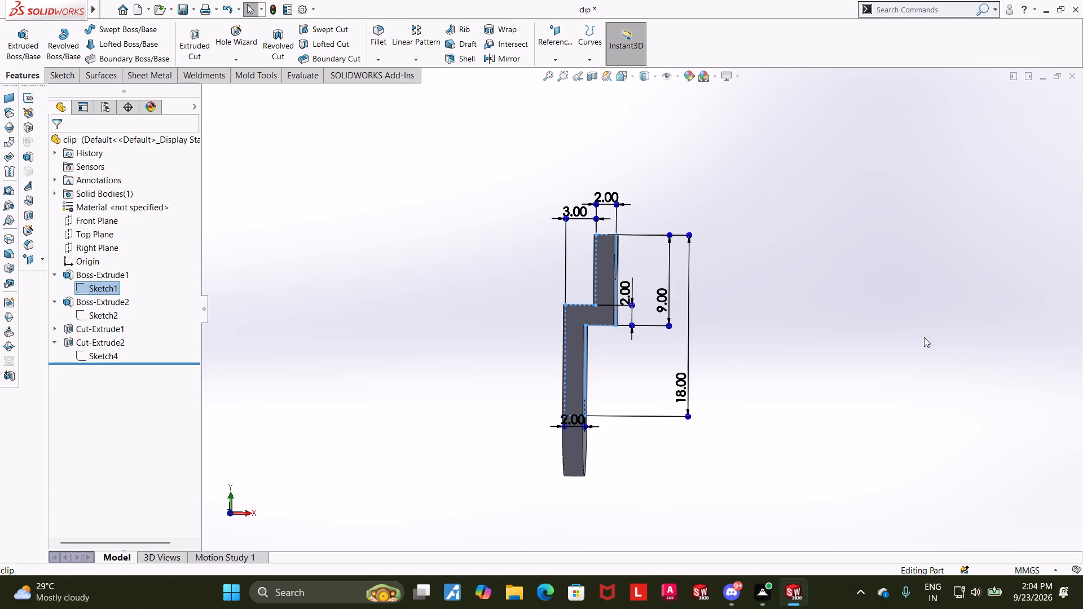
pyautogui.click(858, 317)
# Fillet the two outer bend edges of the clip's step with a 1 mm radius.
pyautogui.scroll(1, 655, 292)
pyautogui.moveTo(666, 307); pyautogui.dragTo(680, 328, button='middle')
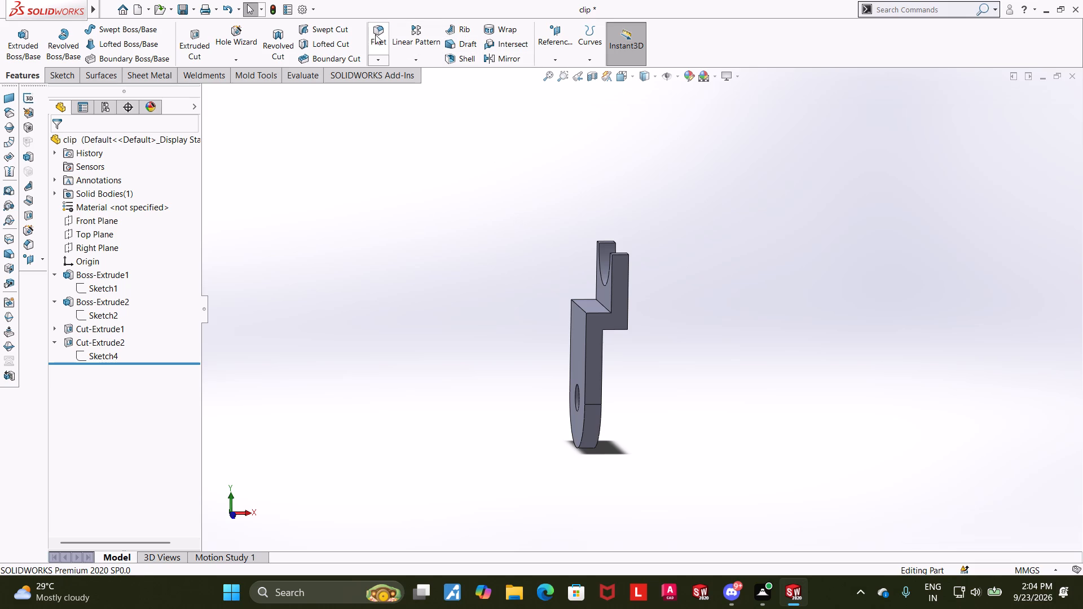
pyautogui.click(368, 32)
pyautogui.click(576, 305)
pyautogui.moveTo(694, 321); pyautogui.dragTo(656, 294, button='middle')
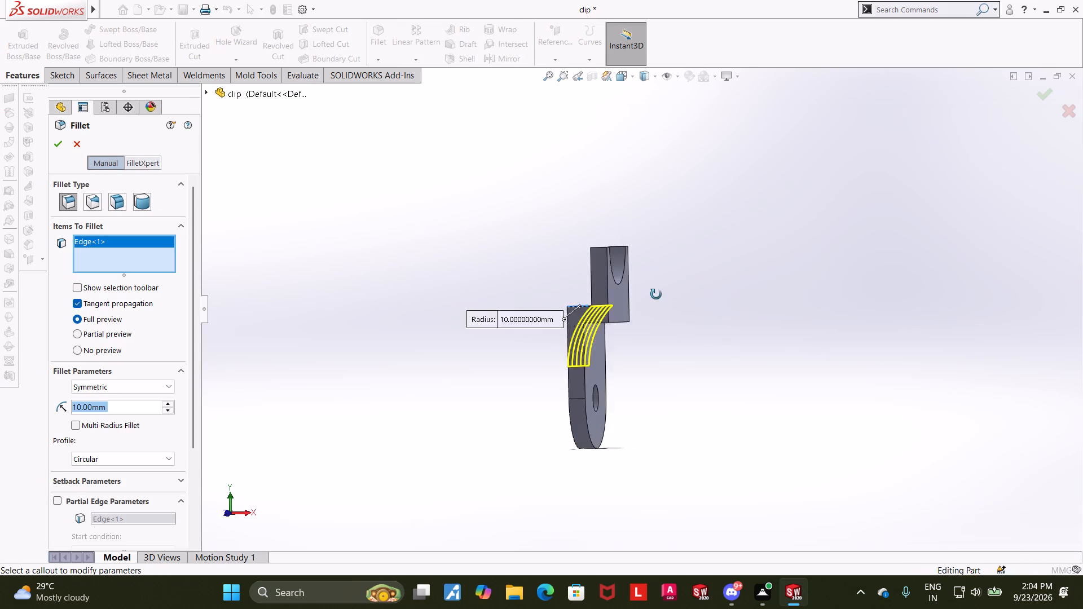
pyautogui.moveTo(656, 294); pyautogui.dragTo(653, 293, button='middle')
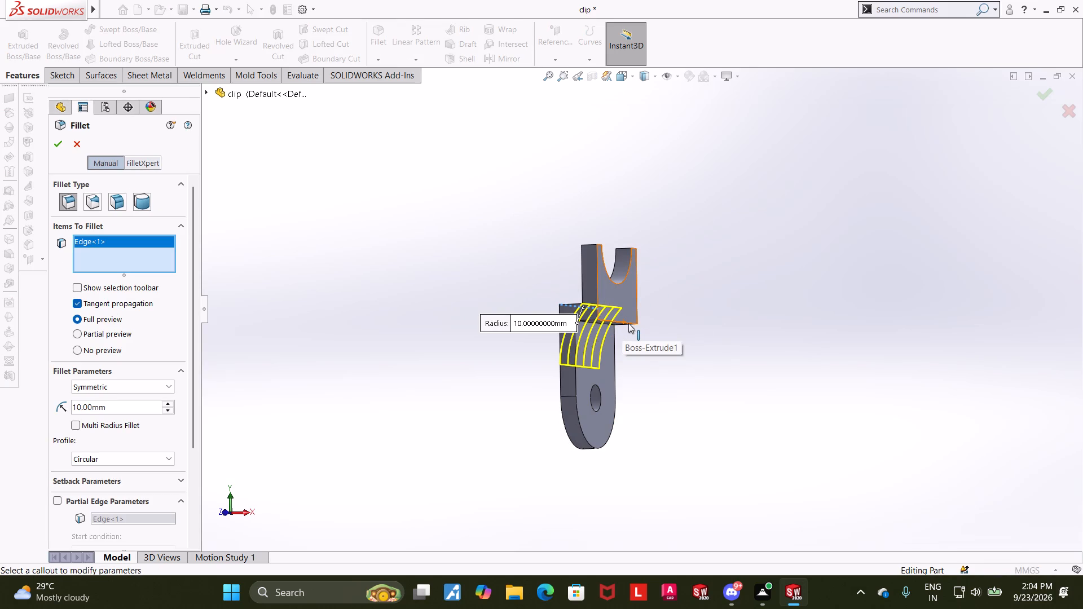
pyautogui.click(628, 323)
pyautogui.press('1')
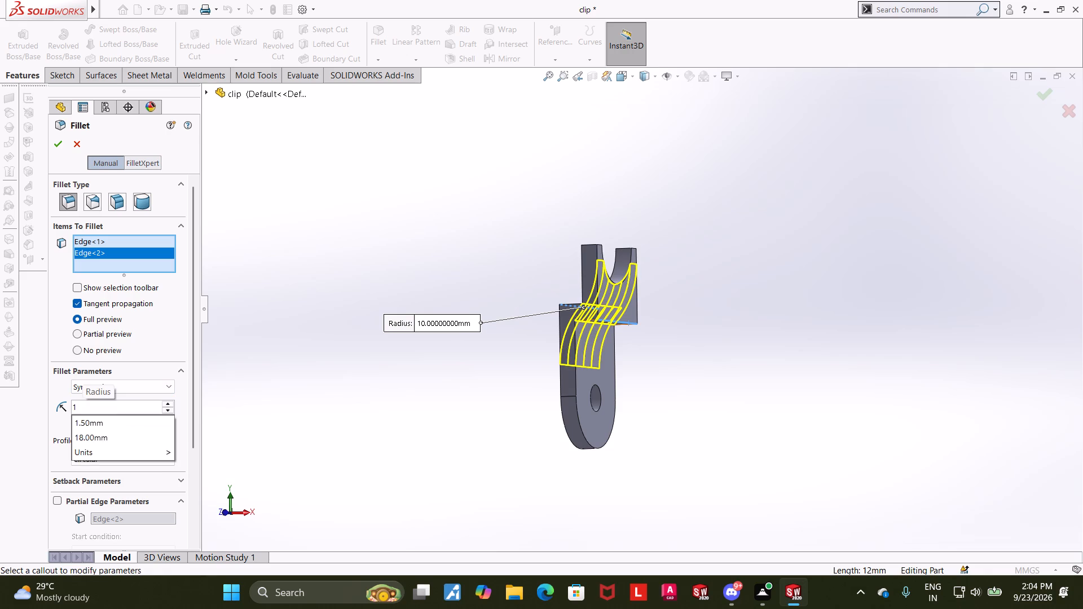
pyautogui.press('Return')
pyautogui.click(54, 151)
pyautogui.click(805, 314)
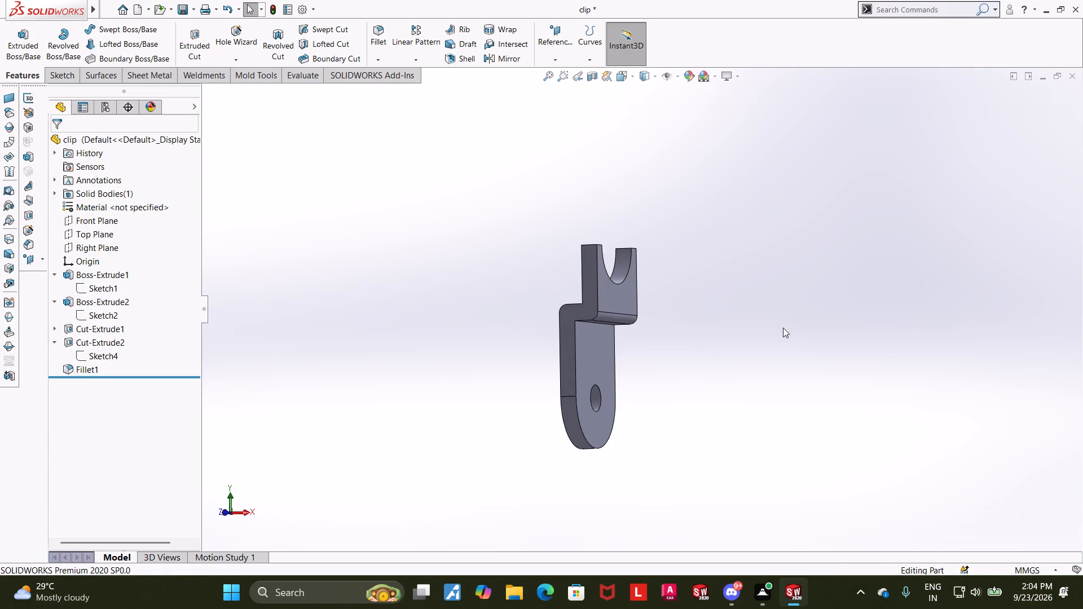
# Examine the filleted clip from several angles and review the profile sketch's dimensions.
pyautogui.moveTo(788, 332); pyautogui.dragTo(818, 347, button='middle')
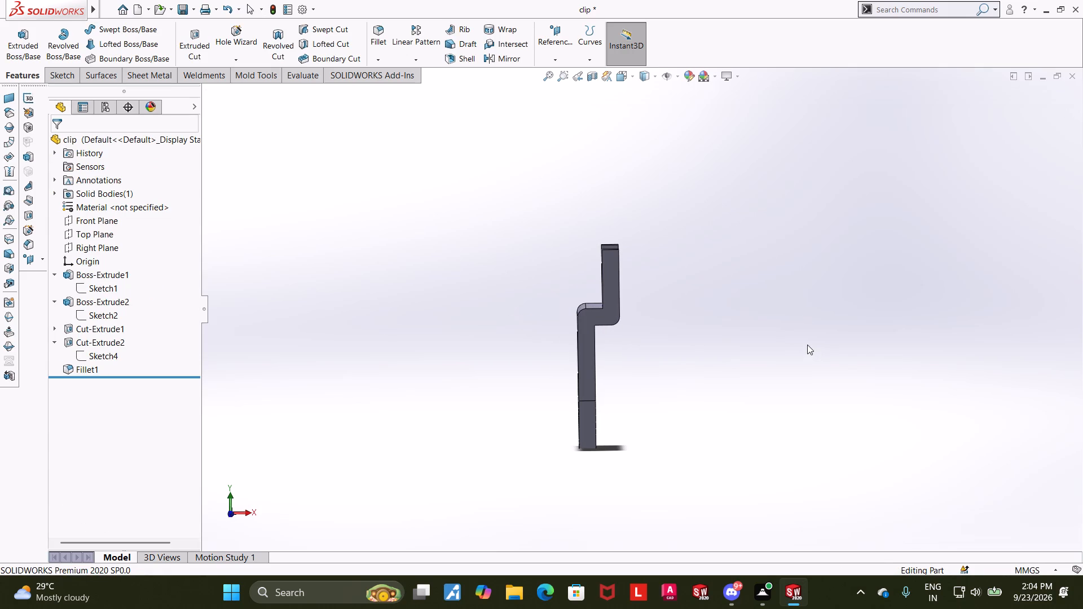
pyautogui.moveTo(797, 350); pyautogui.dragTo(777, 361, button='middle')
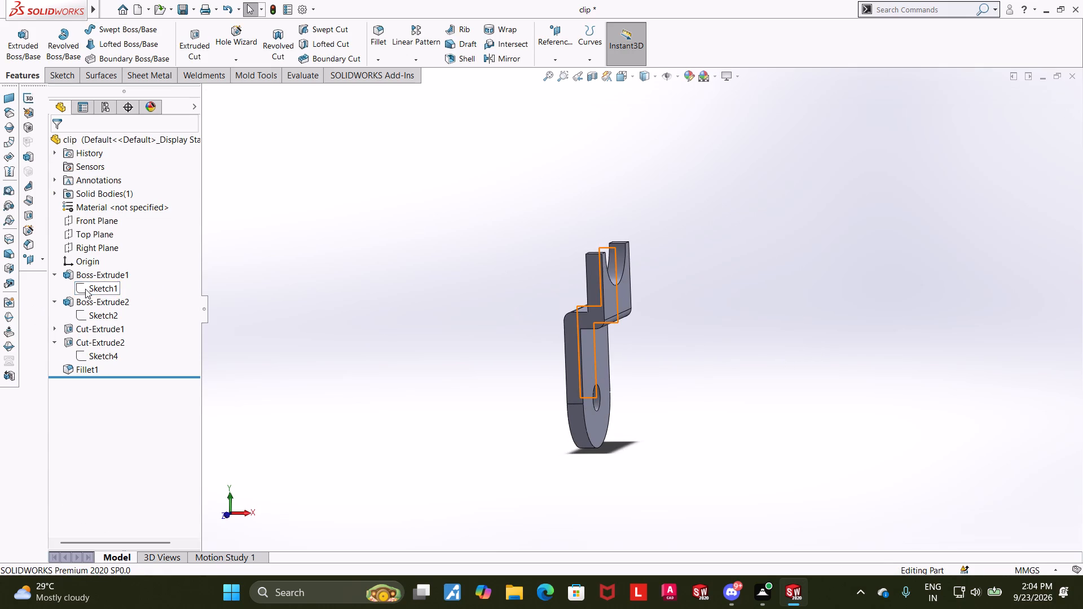
pyautogui.click(85, 289)
pyautogui.moveTo(810, 418); pyautogui.dragTo(815, 417, button='middle')
pyautogui.click(856, 363)
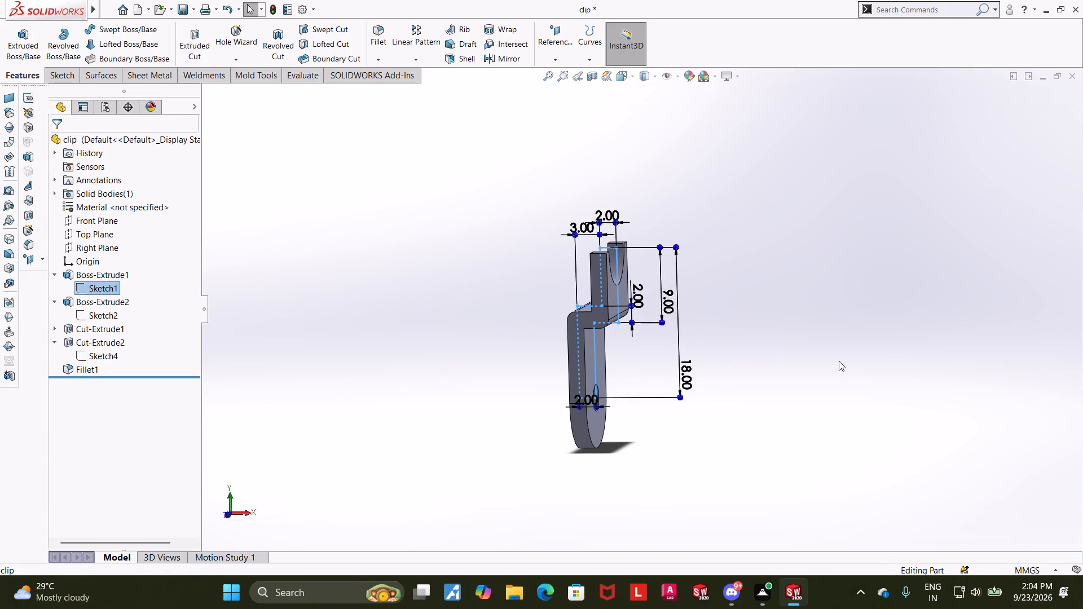
pyautogui.moveTo(771, 342); pyautogui.dragTo(809, 343, button='middle')
pyautogui.scroll(1, 805, 343)
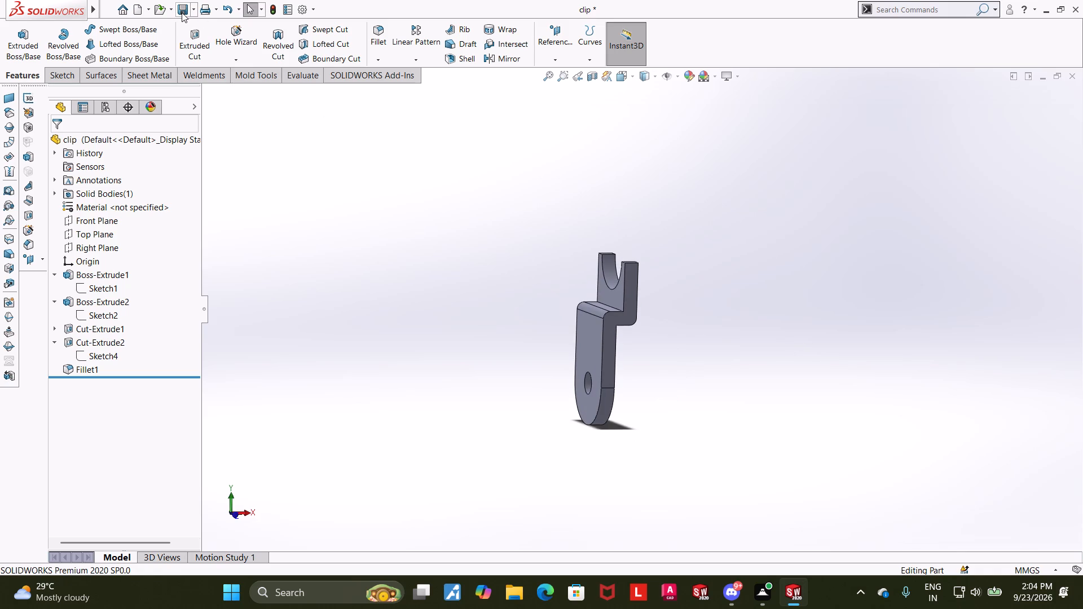
# Save the changes to the clip part.
pyautogui.click(182, 12)
# Create a new part document.
pyautogui.click(131, 10)
pyautogui.doubleClick(278, 272)
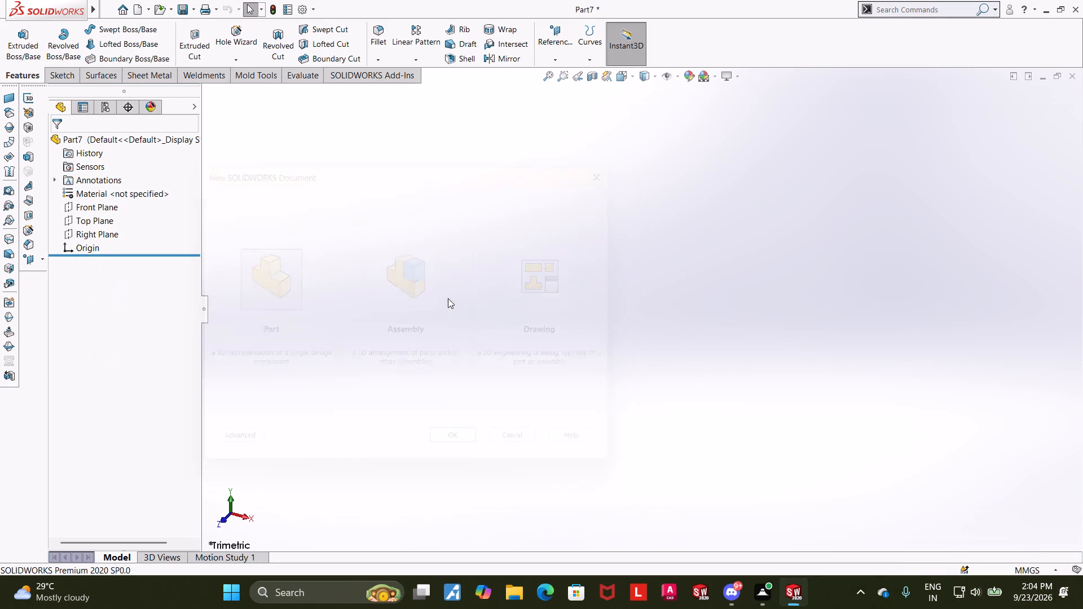
# Sketch a six-sided inscribed-circle polygon centred on the origin on the Top Plane.
pyautogui.click(96, 208)
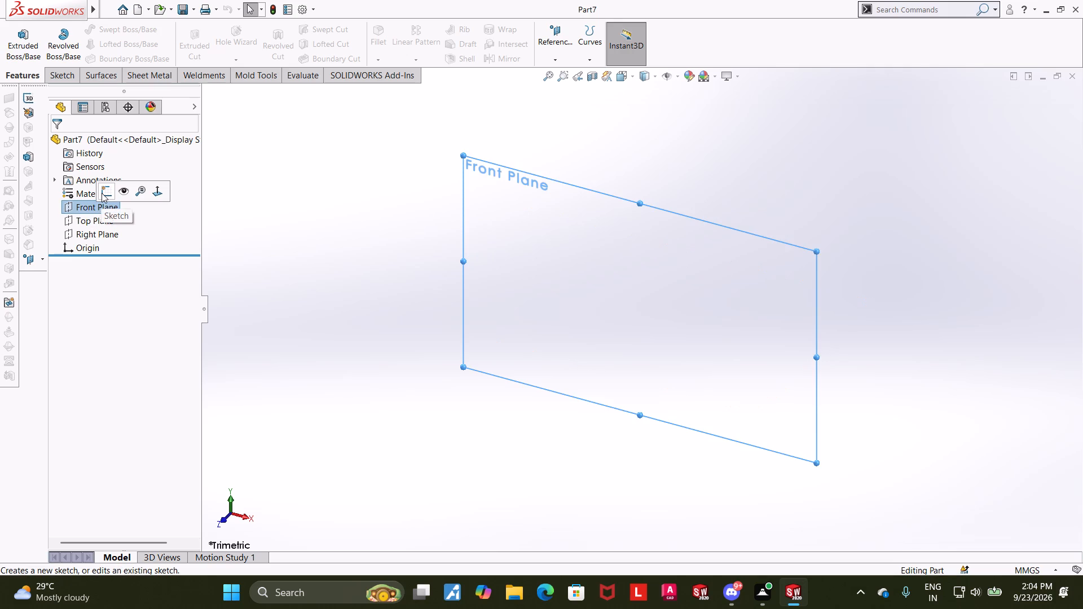
pyautogui.click(240, 220)
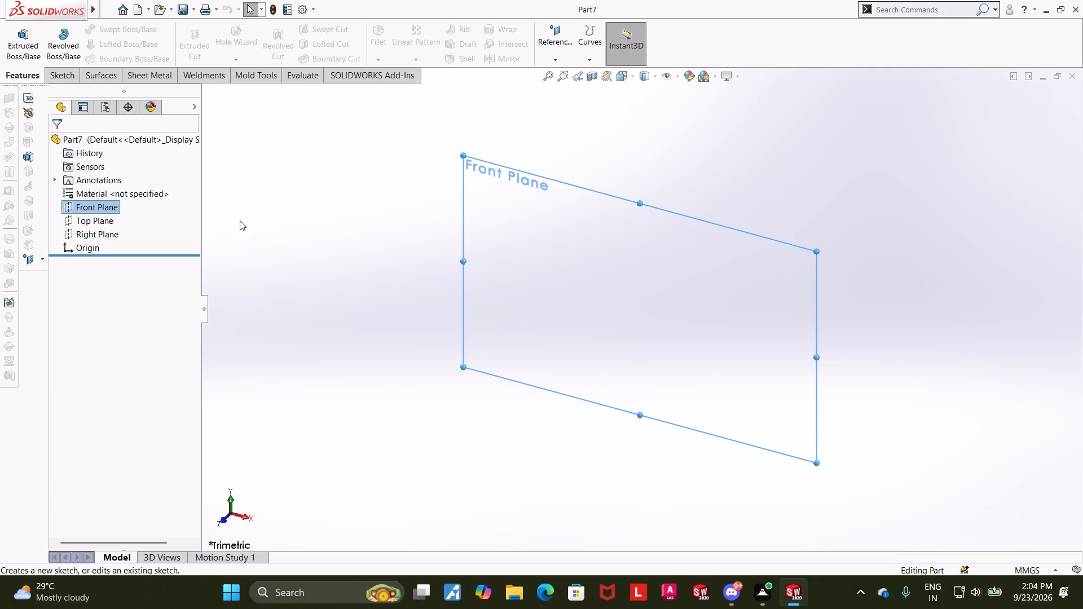
pyautogui.click(93, 222)
pyautogui.click(100, 209)
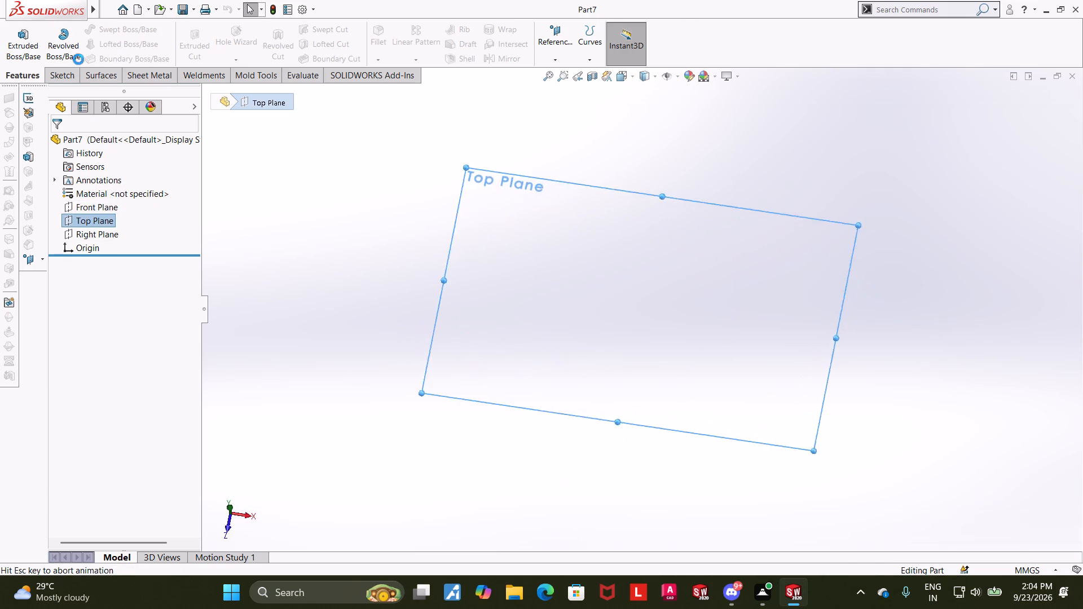
pyautogui.click(129, 59)
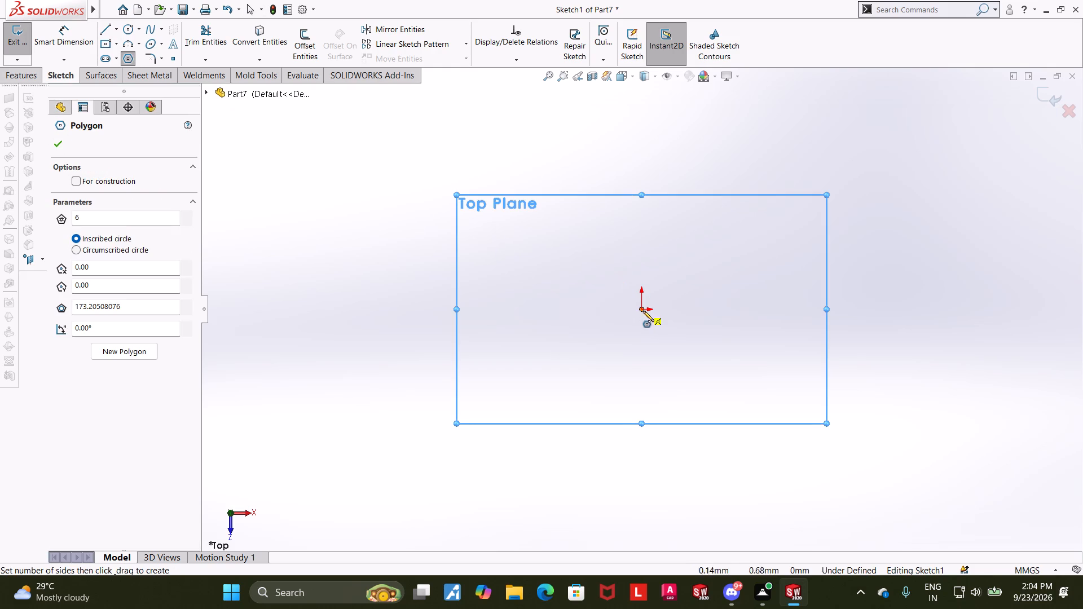
pyautogui.click(644, 311)
pyautogui.click(712, 308)
pyautogui.press('Escape')
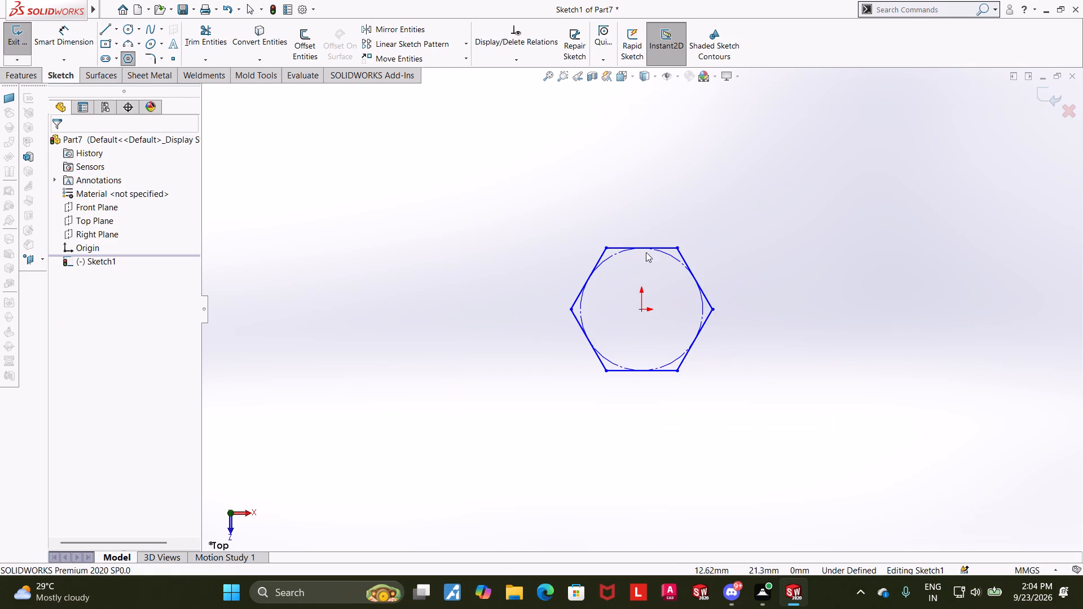
pyautogui.press('Escape')
# Dimension the hexagon's inscribed circle to a 10 mm diameter and close the sketch.
pyautogui.click(73, 29)
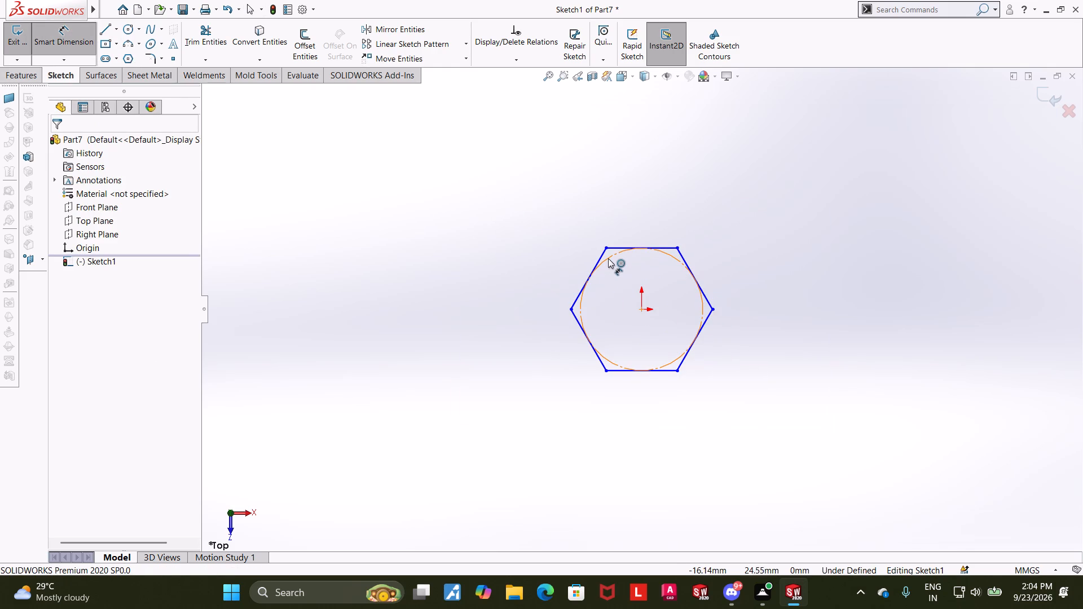
pyautogui.click(608, 258)
pyautogui.click(545, 229)
pyautogui.write('10')
pyautogui.press('Return')
pyautogui.press('Escape')
pyautogui.press('Escape')
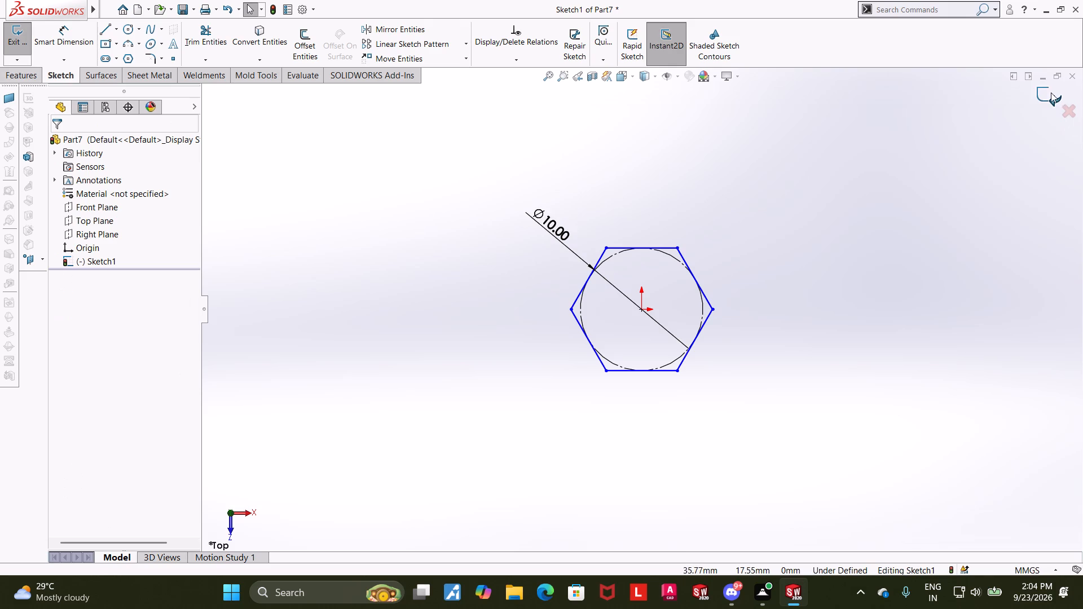
pyautogui.click(1051, 92)
# Extrude the hexagon sketch to a blind depth of 5 mm.
pyautogui.moveTo(795, 333); pyautogui.dragTo(733, 228, button='middle')
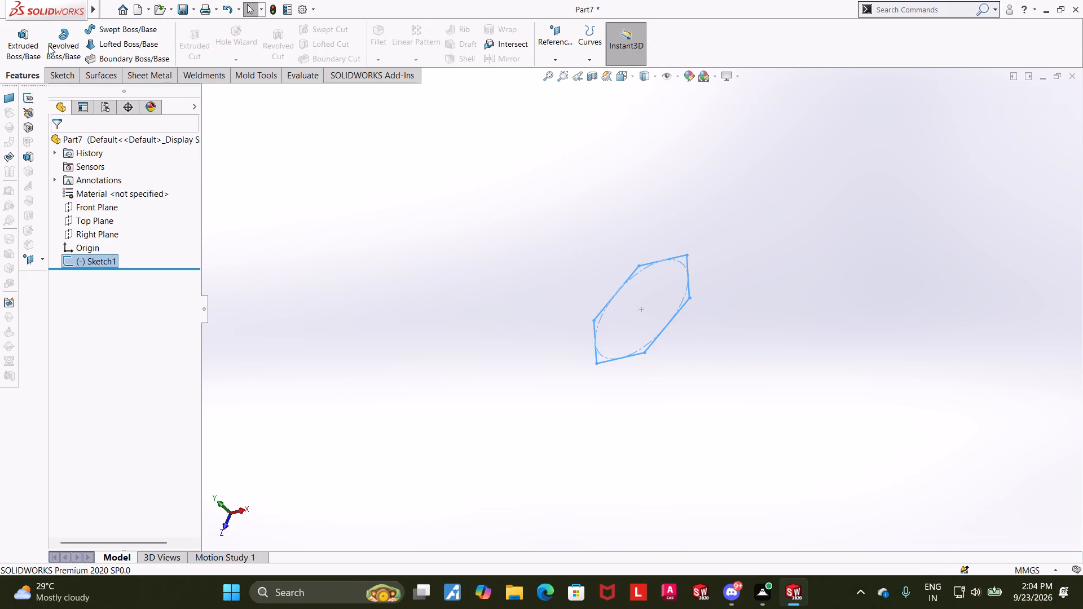
pyautogui.click(42, 44)
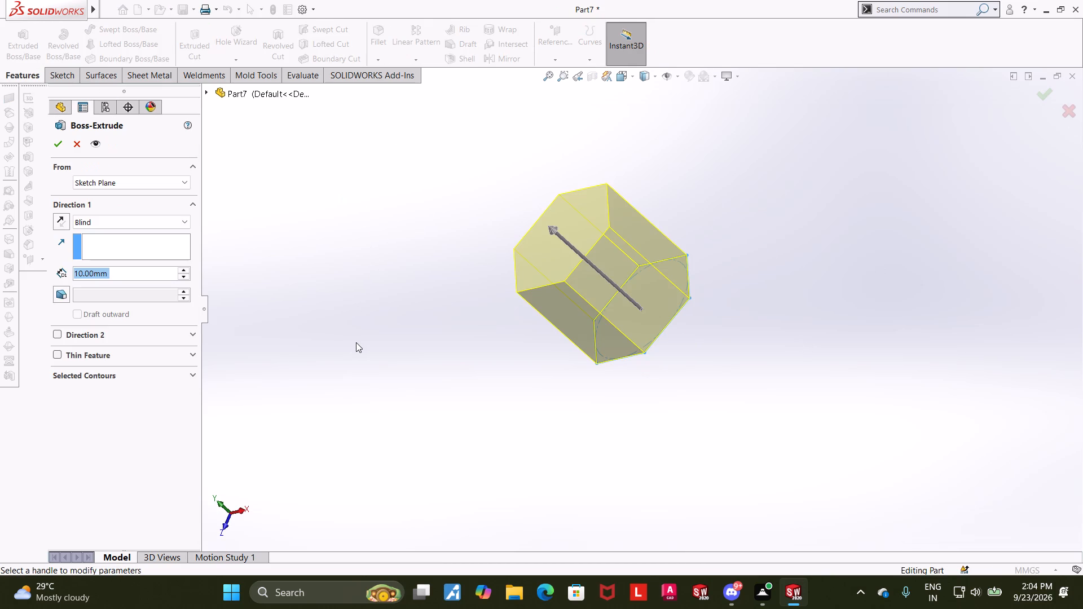
pyautogui.press('5')
pyautogui.press('Return')
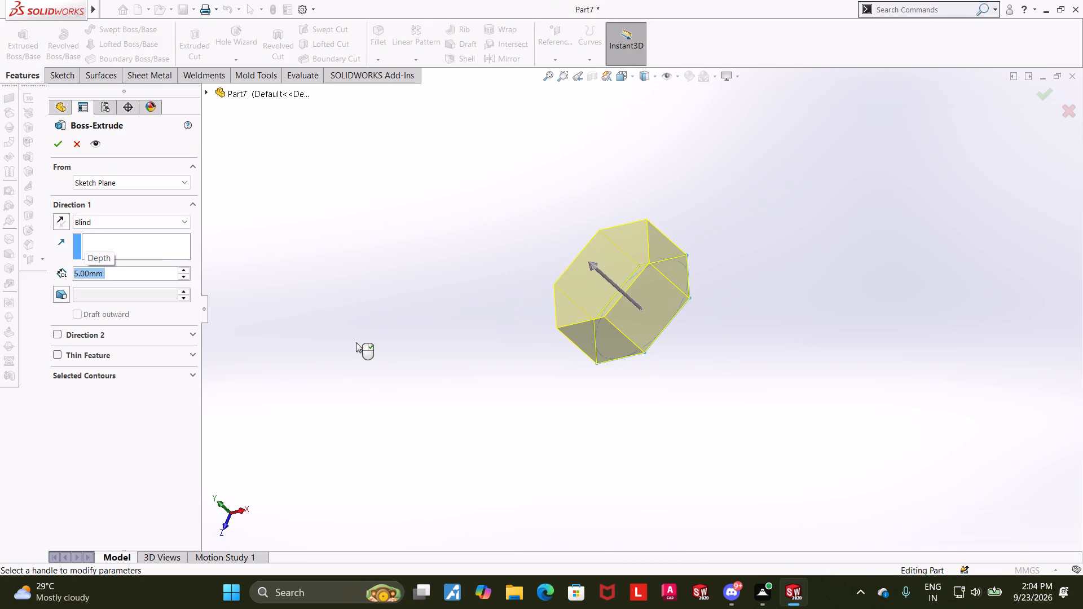
pyautogui.click(55, 147)
pyautogui.click(771, 396)
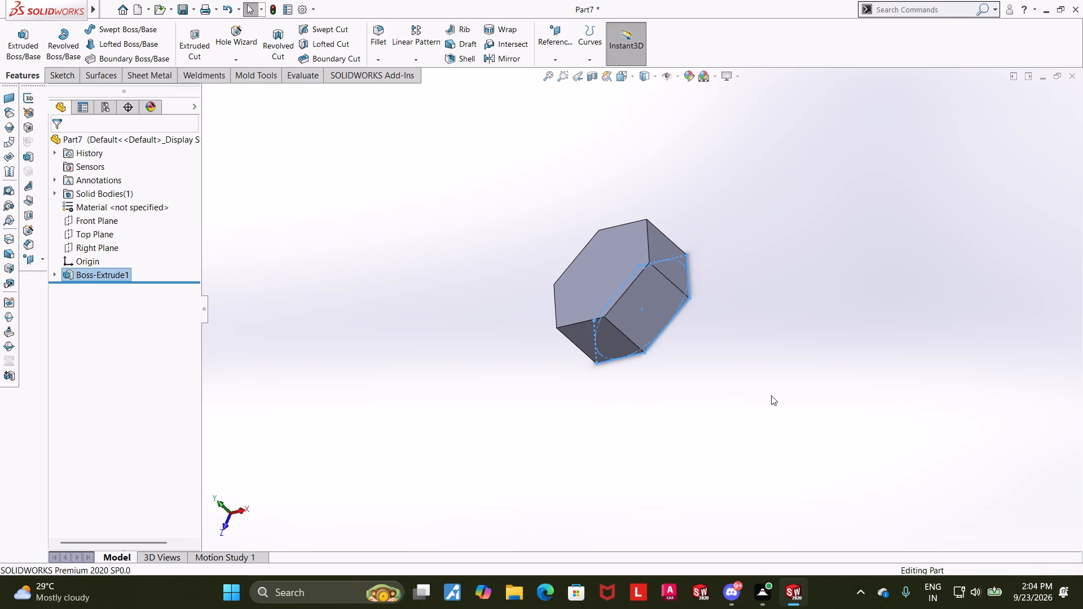
# On the hexagonal head's bottom face, sketch a circle about 4.4 mm in diameter centred on the origin.
pyautogui.scroll(1, 799, 383)
pyautogui.moveTo(774, 375); pyautogui.dragTo(719, 340, button='middle')
pyautogui.moveTo(688, 315); pyautogui.dragTo(681, 309, button='middle')
pyautogui.click(644, 309)
pyautogui.moveTo(743, 339); pyautogui.dragTo(708, 328, button='middle')
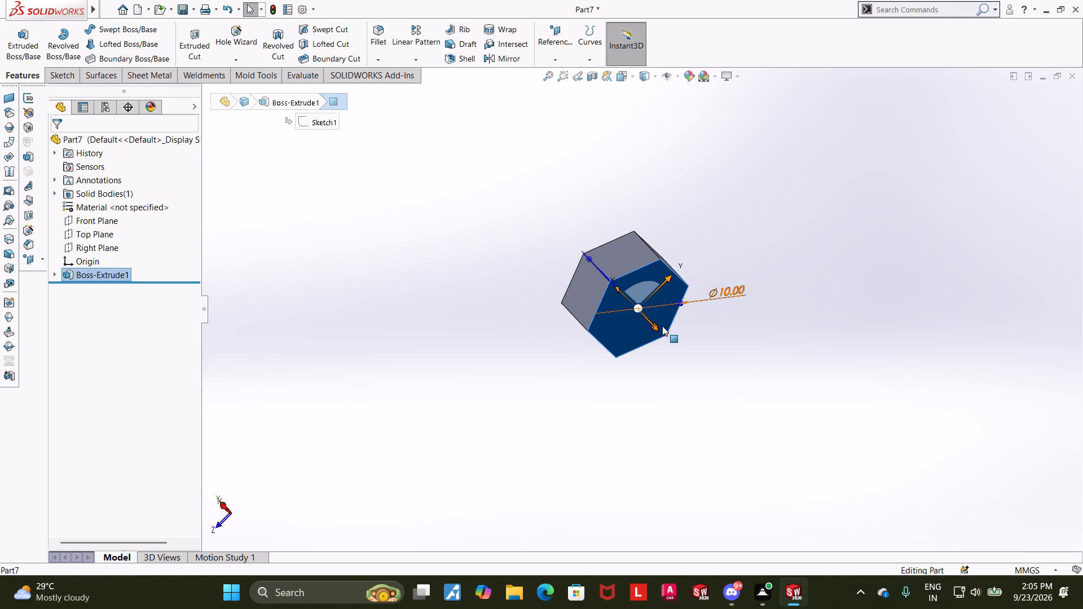
pyautogui.click(705, 392)
pyautogui.rightClick(644, 306)
pyautogui.click(676, 294)
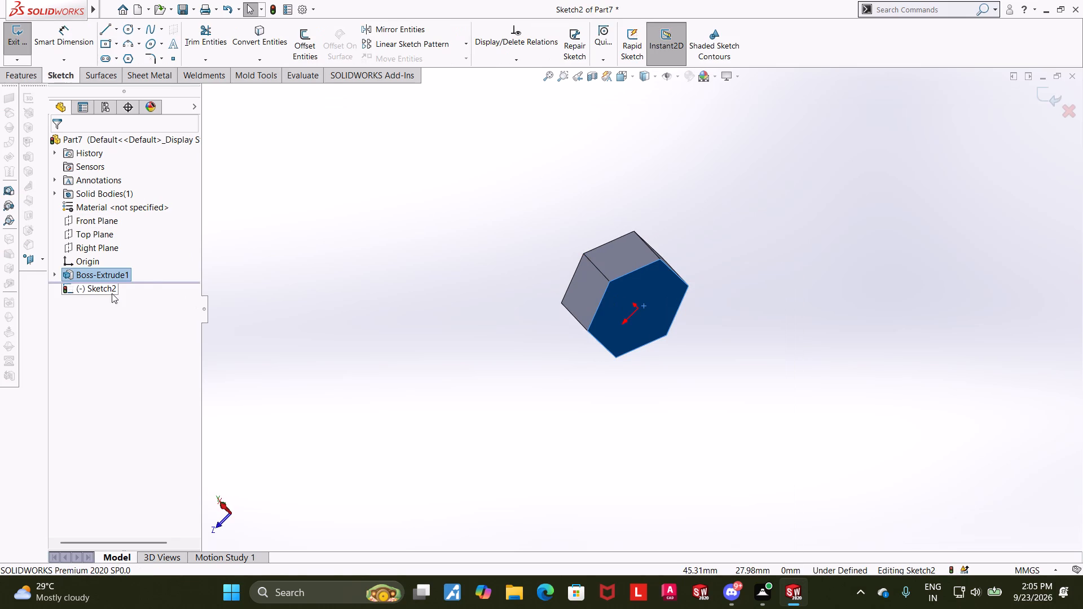
pyautogui.click(109, 292)
pyautogui.click(138, 276)
pyautogui.click(131, 28)
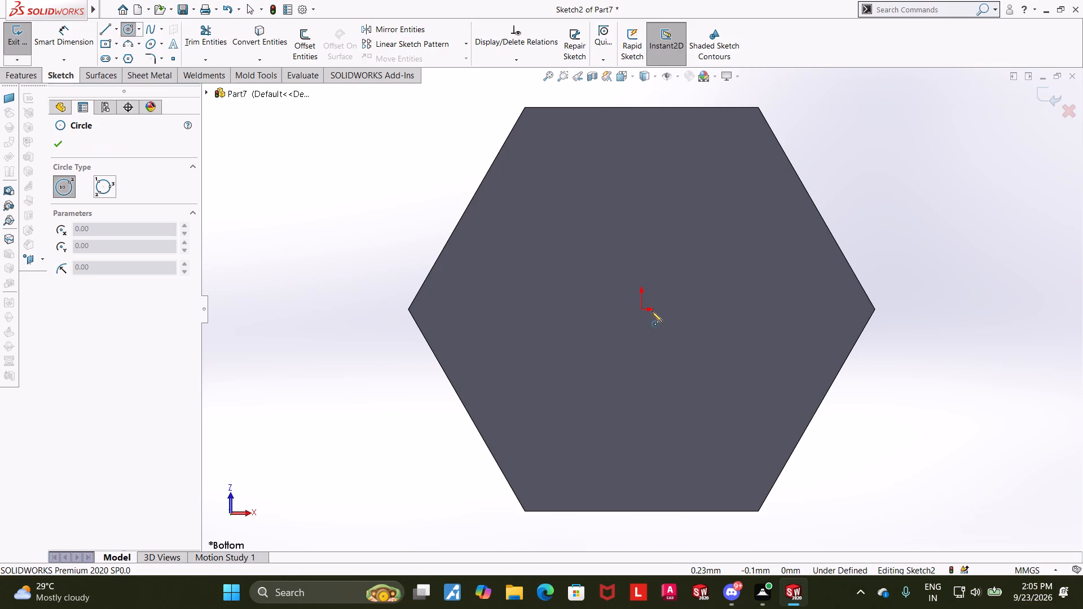
pyautogui.click(643, 310)
pyautogui.click(718, 264)
pyautogui.press('Escape')
# Set the circle's diameter to 8 mm on the head's bottom face and close the sketch.
pyautogui.click(30, 33)
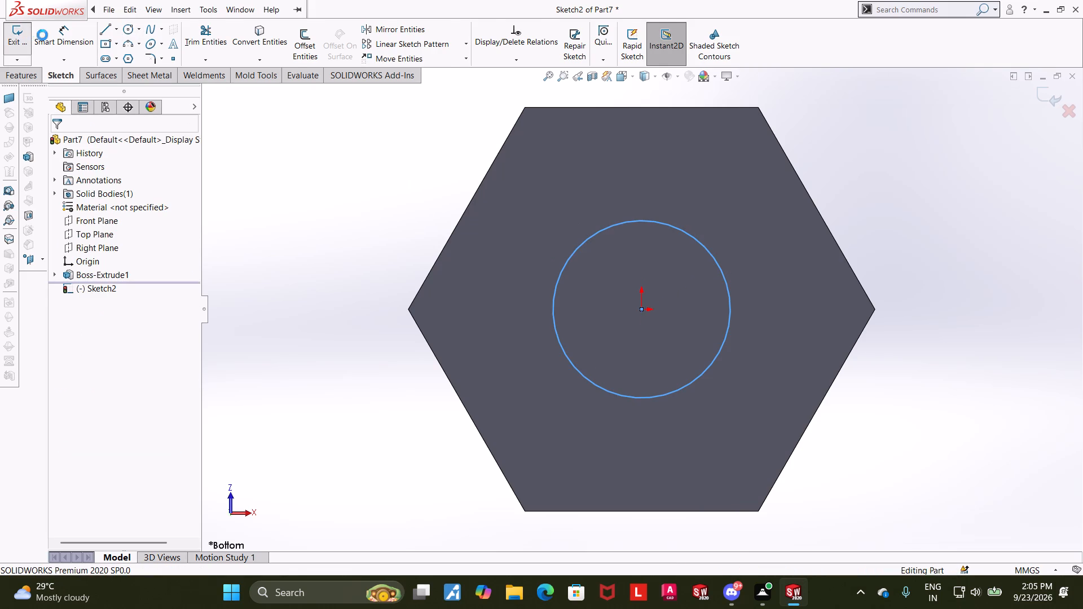
pyautogui.click(82, 285)
pyautogui.click(90, 247)
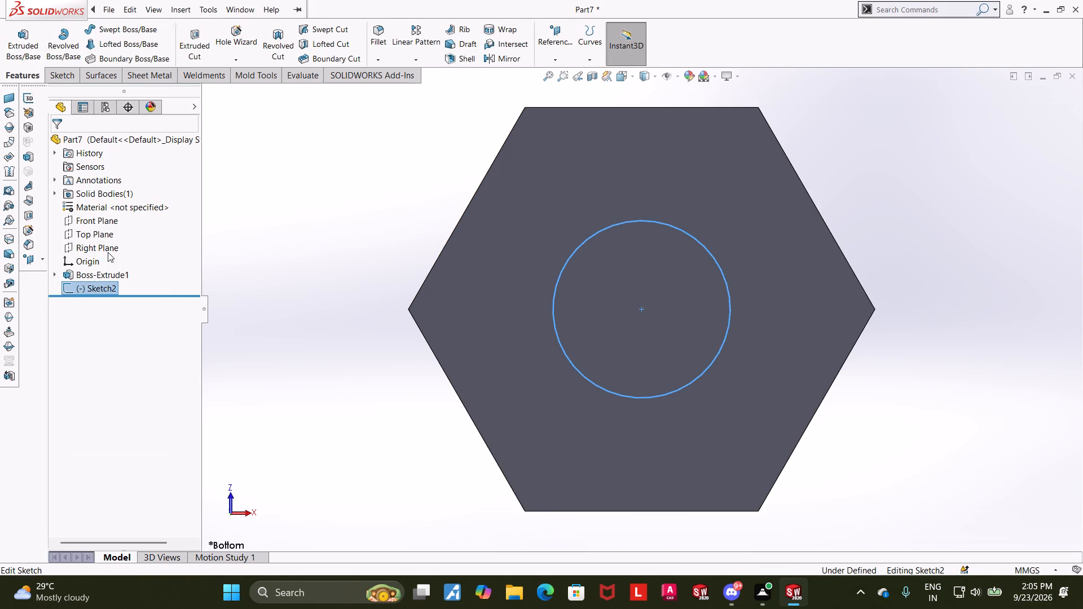
pyautogui.click(73, 23)
pyautogui.click(713, 258)
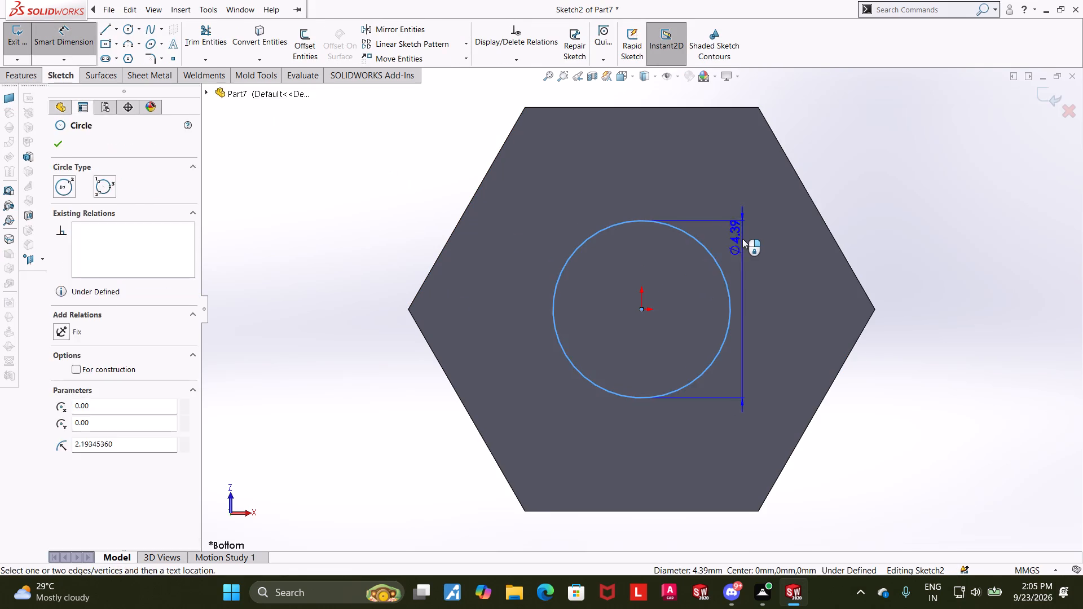
pyautogui.click(742, 239)
pyautogui.press('8')
pyautogui.press('Return')
pyautogui.press('Escape')
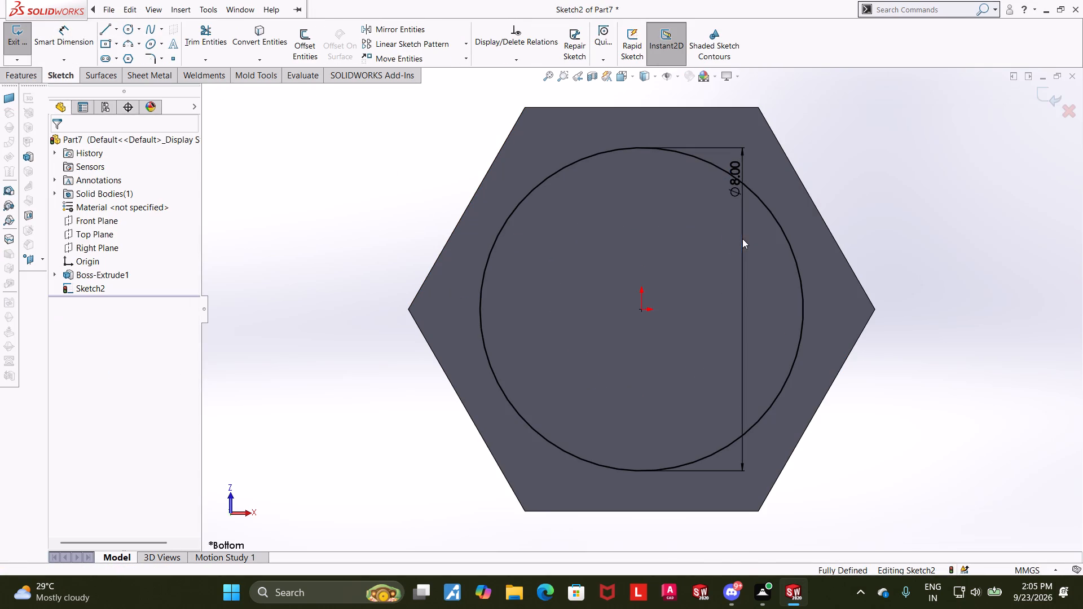
pyautogui.click(1046, 92)
# Extrude the circle 10 mm outward from the hexagonal head as a merged cylindrical shank.
pyautogui.scroll(3, 881, 220)
pyautogui.moveTo(883, 223); pyautogui.dragTo(909, 259, button='middle')
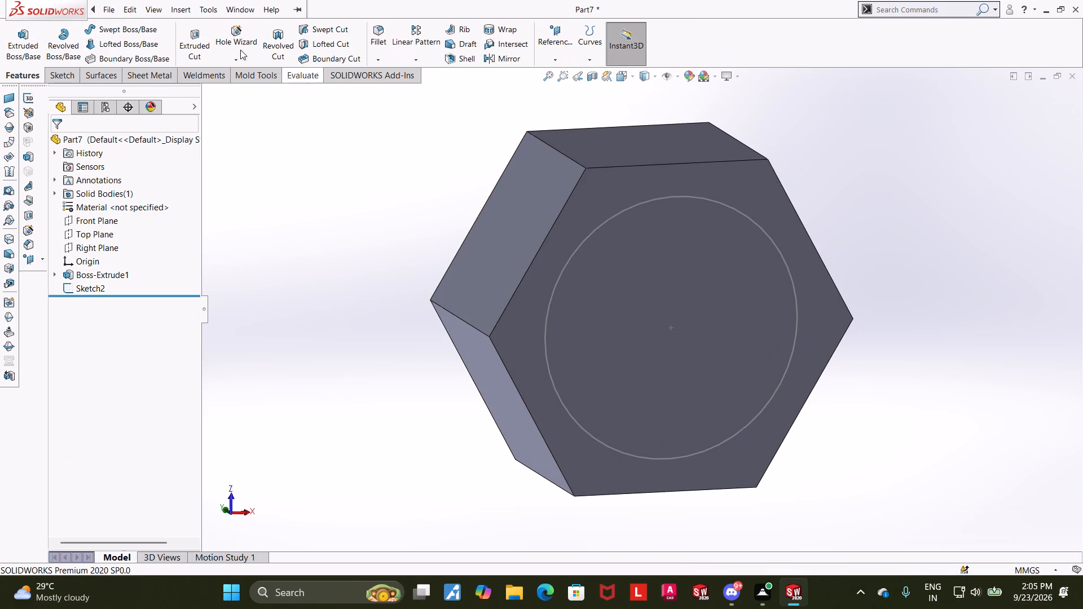
pyautogui.click(17, 41)
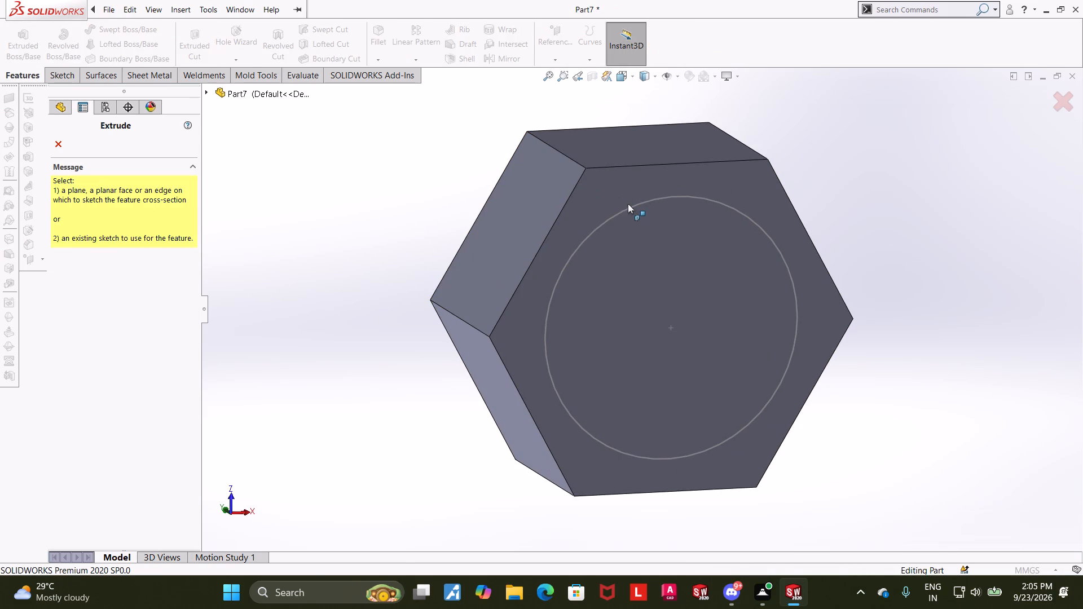
pyautogui.click(630, 208)
pyautogui.press('1')
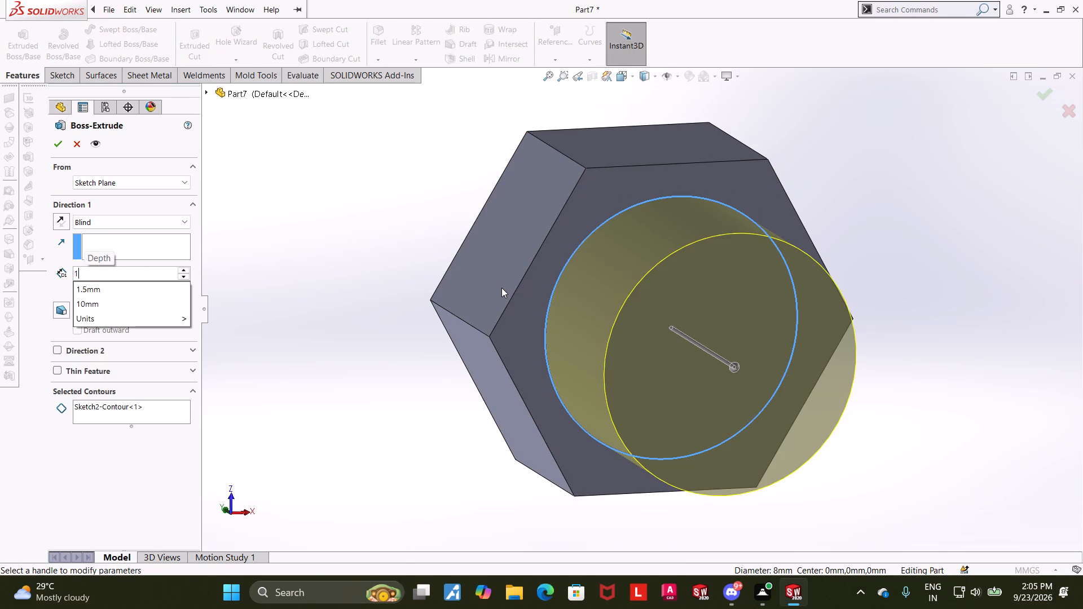
pyautogui.press('0')
pyautogui.press('Return')
pyautogui.moveTo(256, 237); pyautogui.dragTo(287, 276, button='middle')
pyautogui.scroll(3, 287, 279)
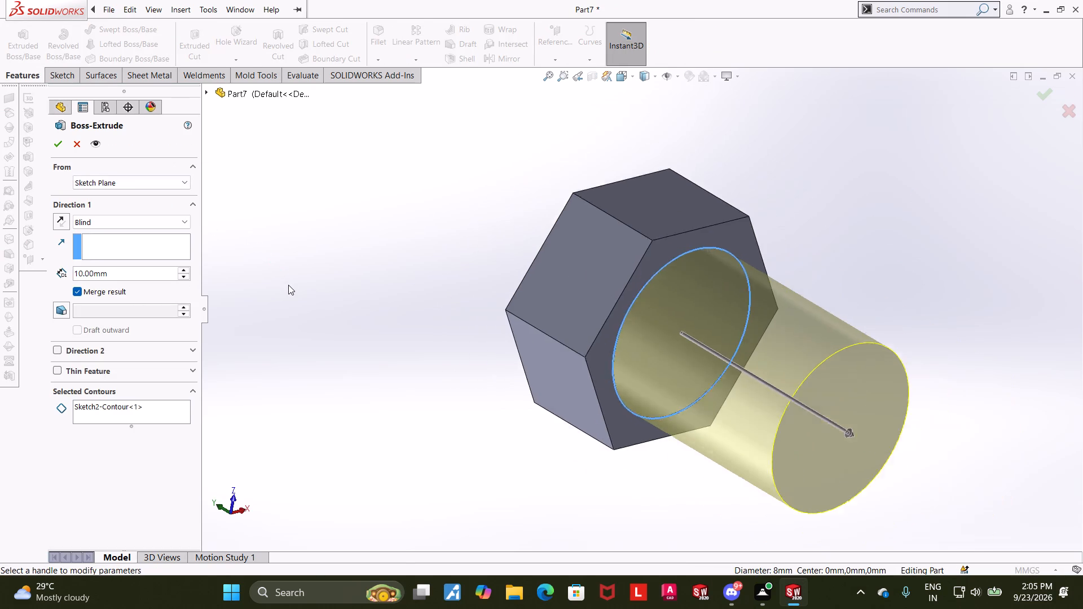
pyautogui.scroll(2, 288, 285)
pyautogui.moveTo(302, 295); pyautogui.dragTo(327, 310, button='middle')
pyautogui.scroll(1, 327, 310)
pyautogui.click(56, 148)
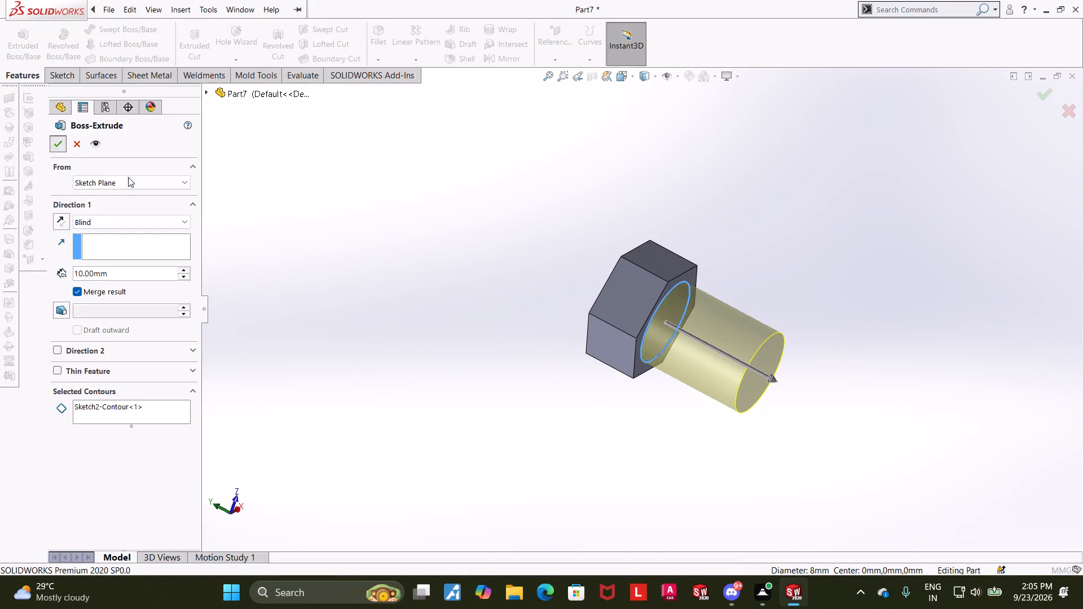
pyautogui.click(340, 247)
# Set the hexagonal head's extrusion depth to 3 mm.
pyautogui.click(89, 269)
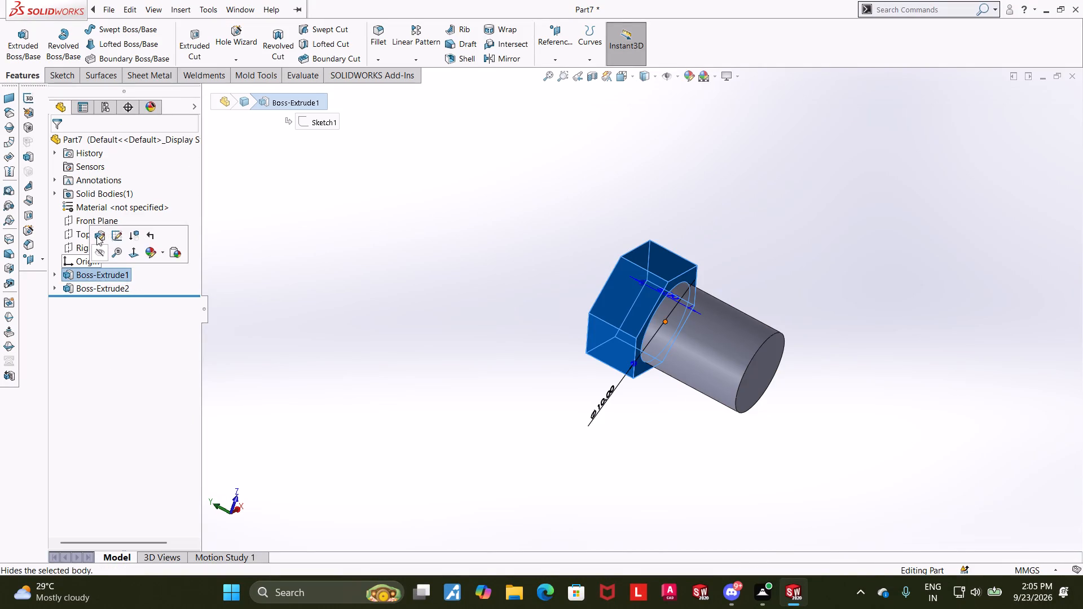
pyautogui.click(96, 236)
pyautogui.press('3')
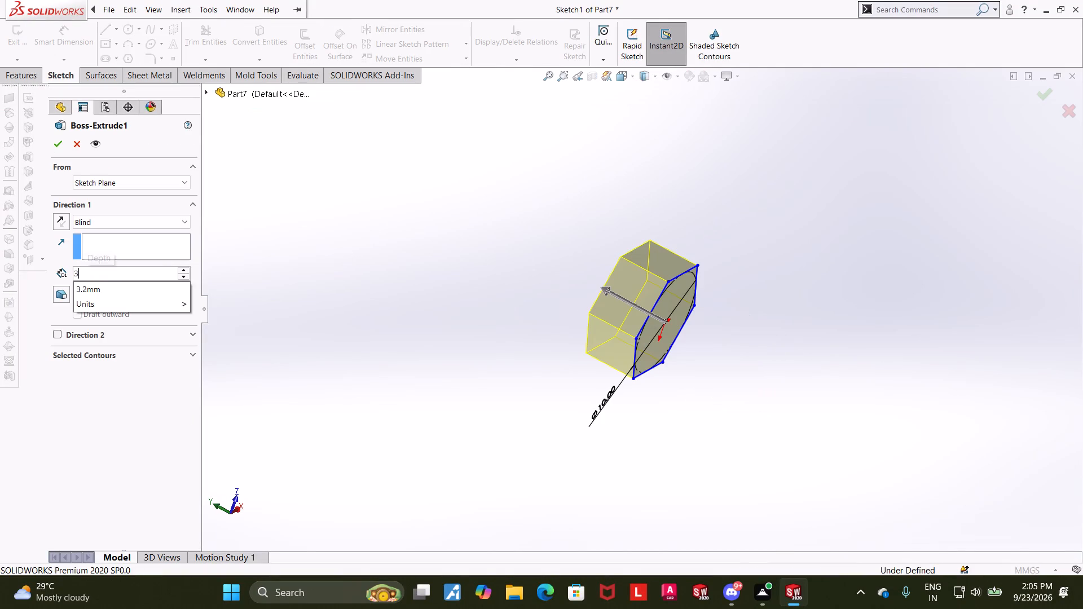
pyautogui.press('Return')
pyautogui.click(63, 142)
pyautogui.click(476, 319)
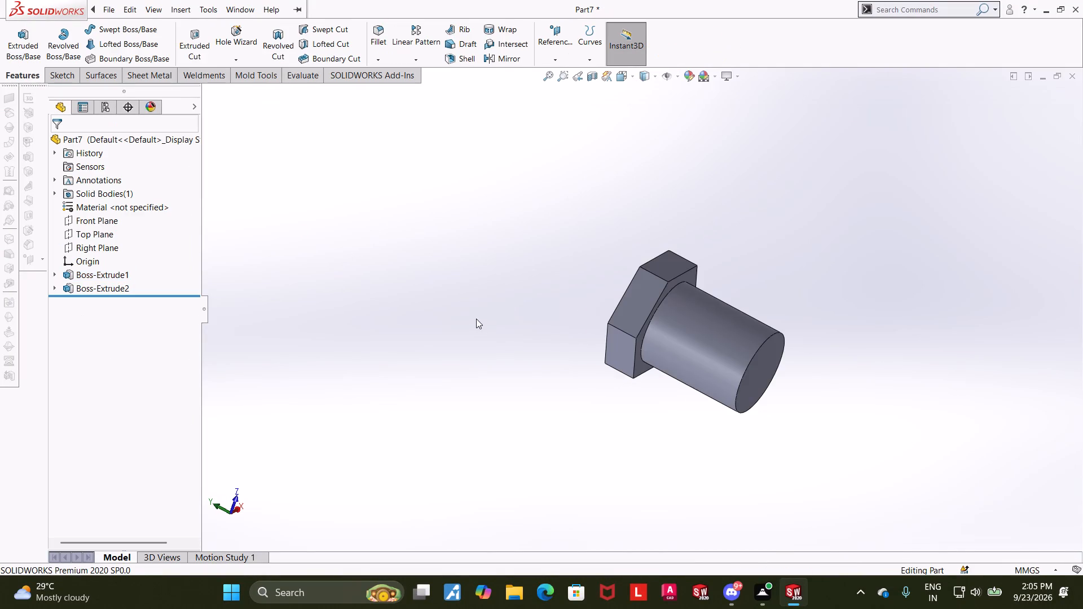
# Examine the bolt from several angles and review the shank's sketch diameter and extrusion depth.
pyautogui.scroll(1, 861, 371)
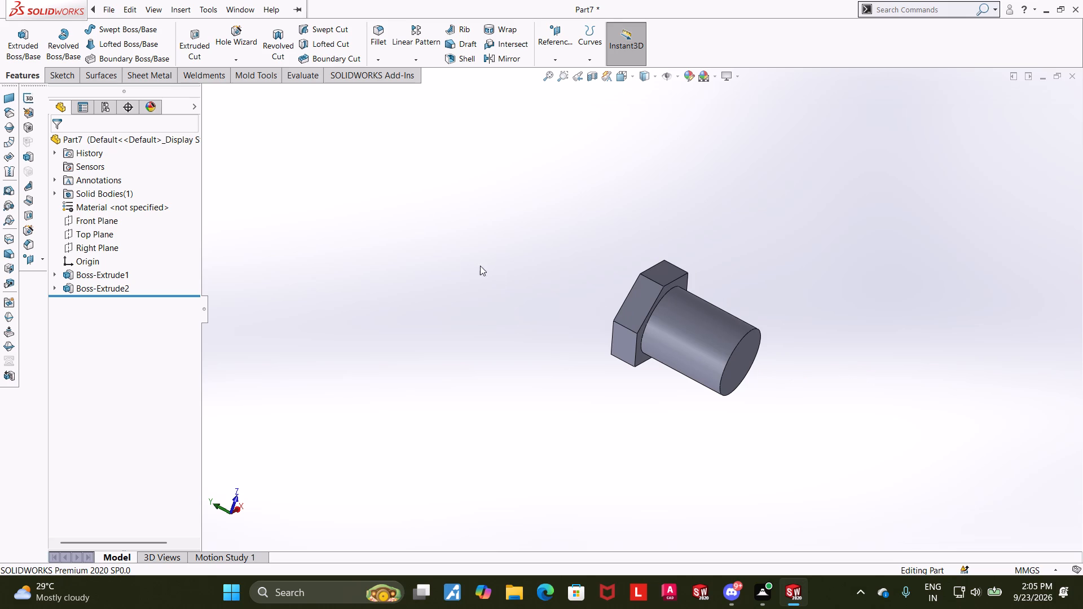
pyautogui.click(52, 284)
pyautogui.click(90, 304)
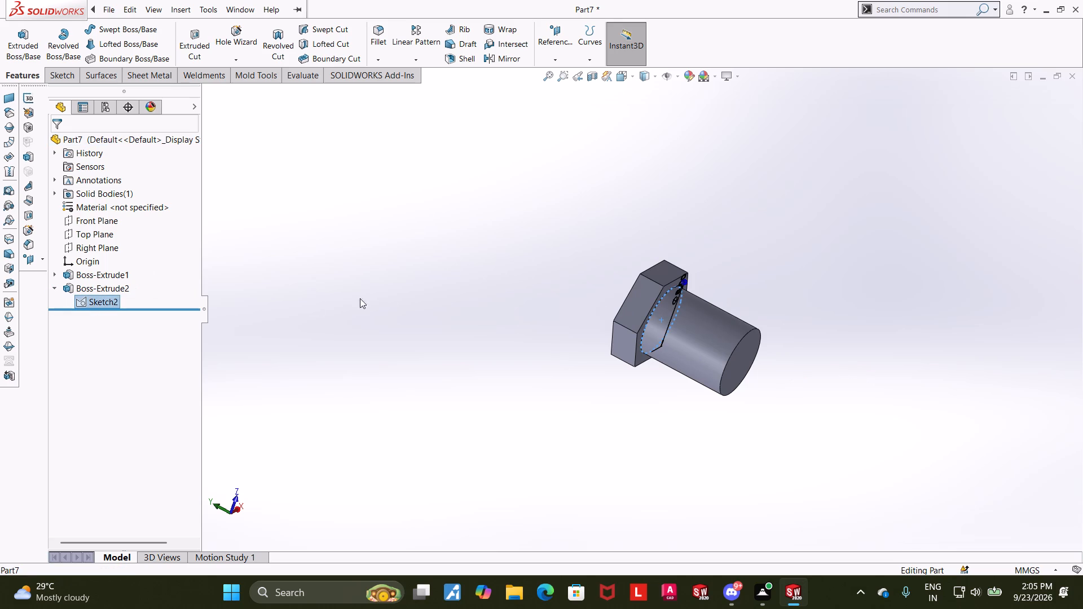
pyautogui.moveTo(444, 289); pyautogui.dragTo(390, 242, button='middle')
pyautogui.scroll(1, 391, 242)
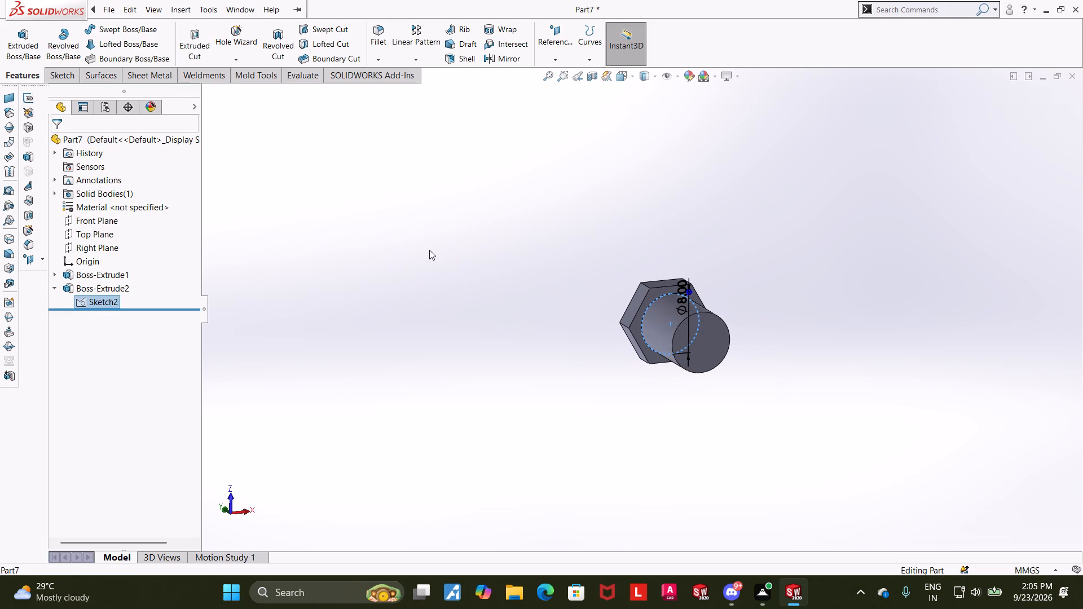
pyautogui.scroll(2, 984, 321)
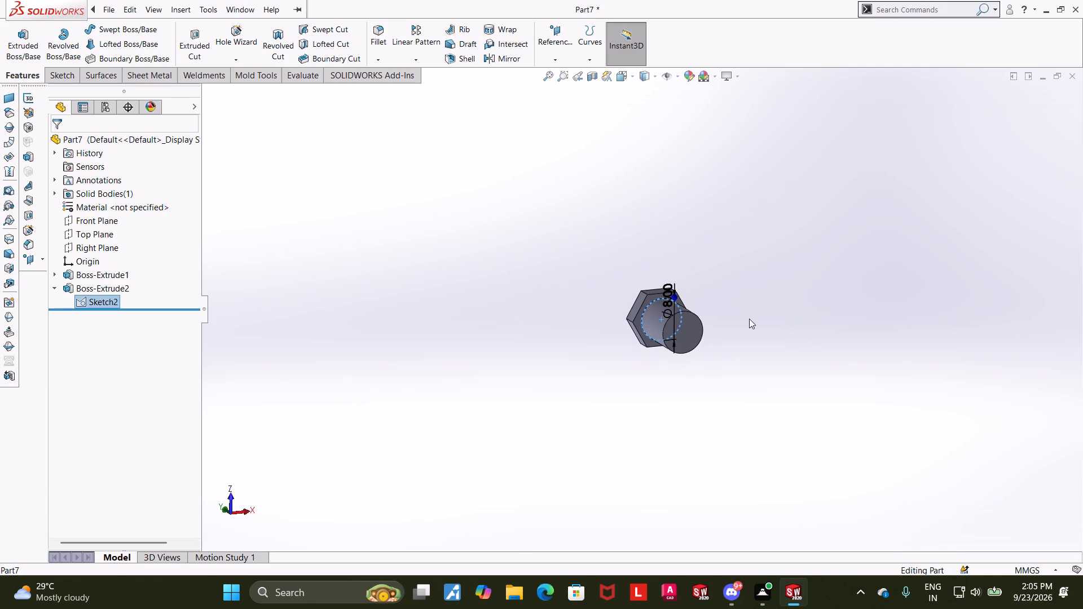
pyautogui.scroll(1, 749, 319)
pyautogui.moveTo(748, 319); pyautogui.dragTo(798, 345, button='middle')
pyautogui.scroll(-1, 797, 344)
pyautogui.scroll(-3, 725, 294)
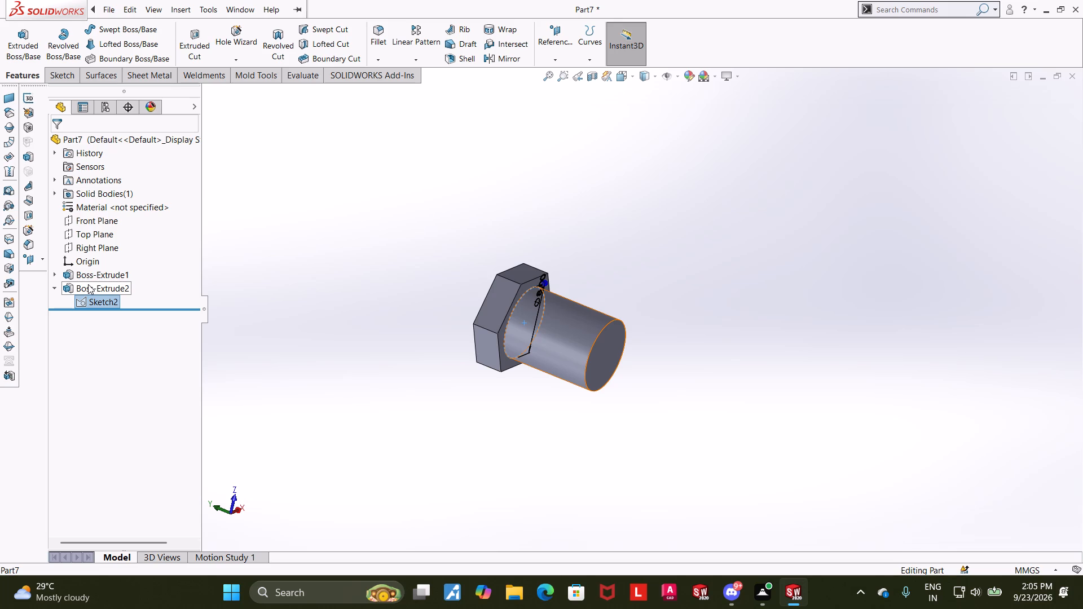
pyautogui.click(89, 290)
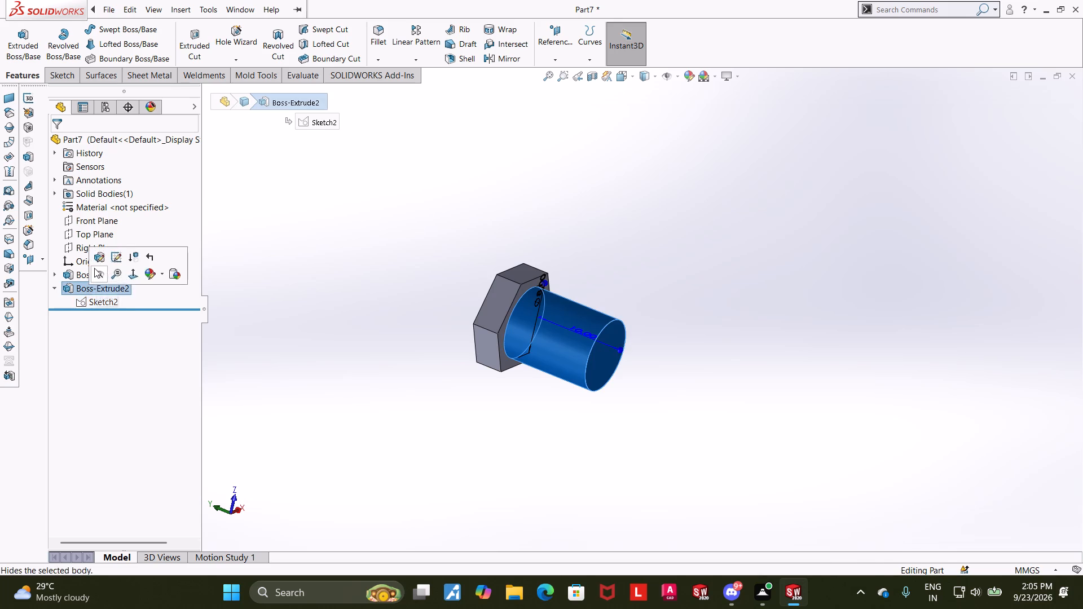
pyautogui.click(100, 253)
pyautogui.moveTo(301, 320); pyautogui.dragTo(276, 321, button='middle')
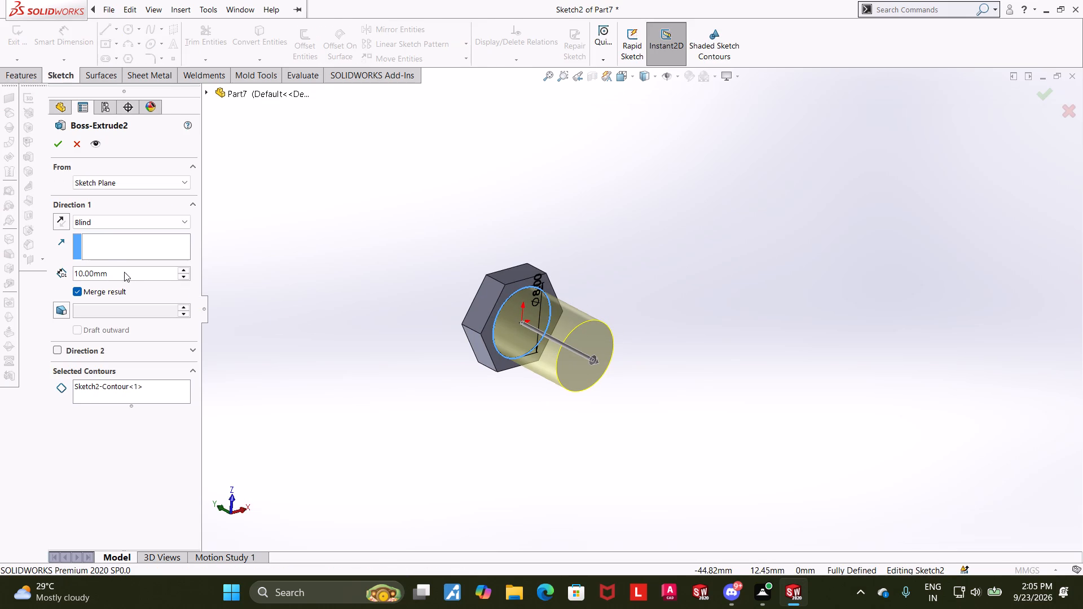
pyautogui.click(126, 271)
pyautogui.click(331, 237)
pyautogui.click(68, 143)
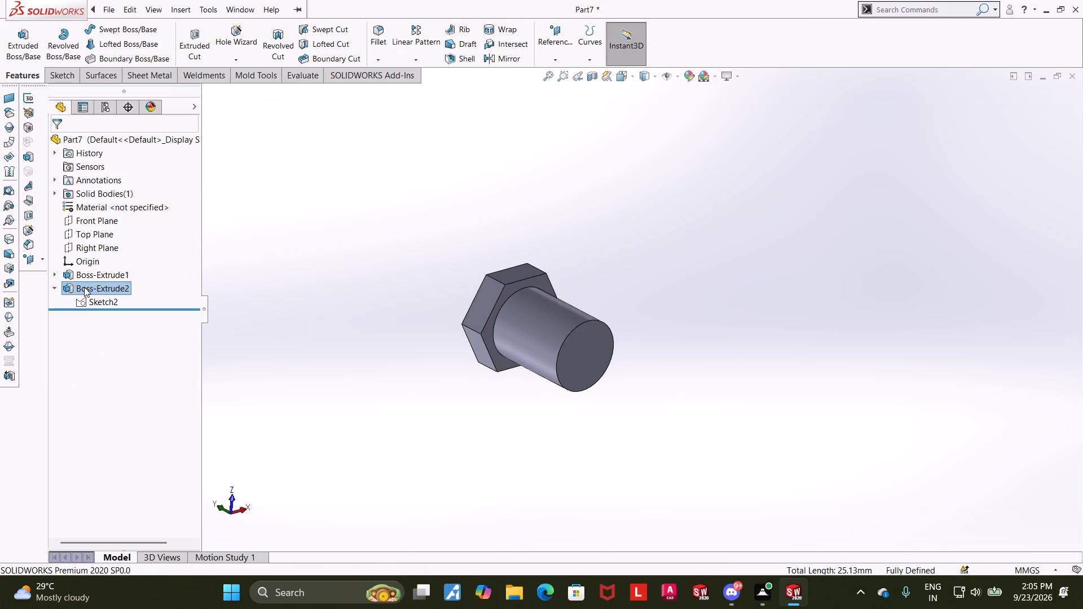
# Set the diameter of the hexagon's inscribed circle in the bolt head sketch to 5 mm and close the sketch.
pyautogui.click(58, 271)
pyautogui.click(86, 273)
pyautogui.click(98, 294)
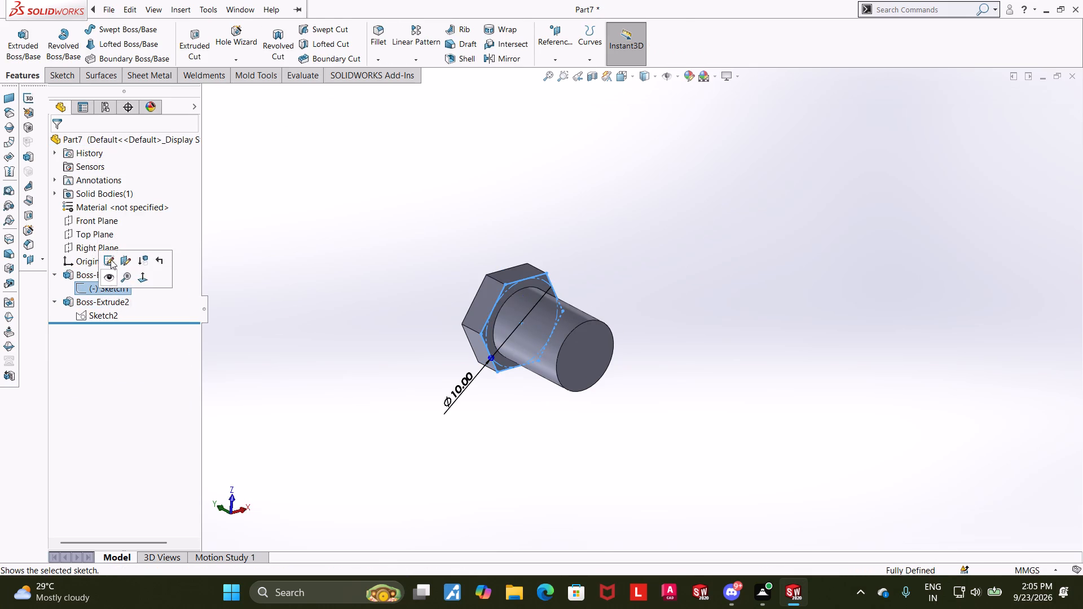
pyautogui.click(111, 259)
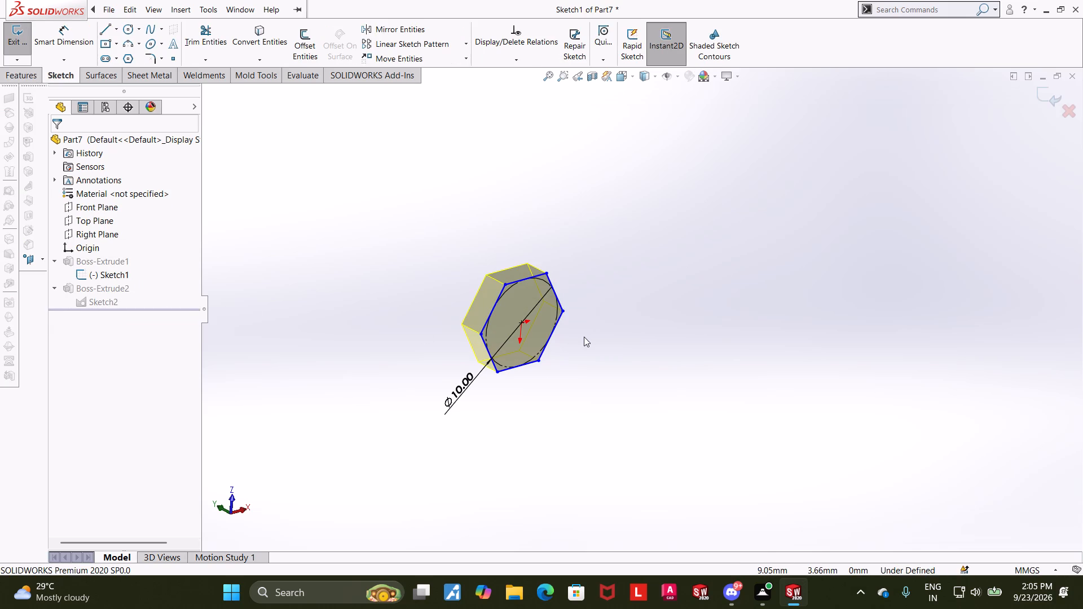
pyautogui.moveTo(617, 343); pyautogui.dragTo(604, 344, button='middle')
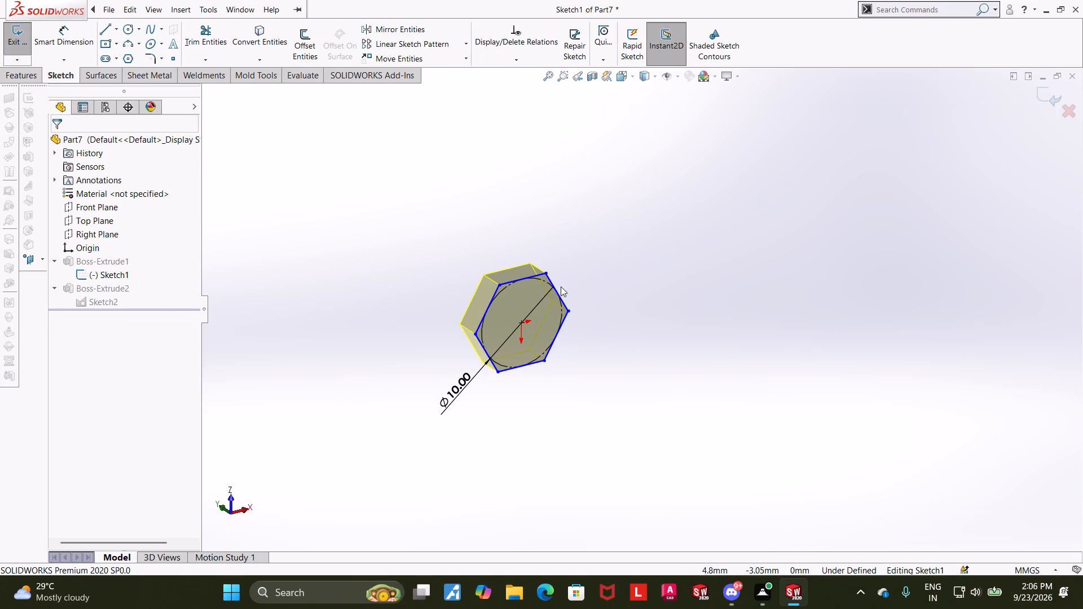
pyautogui.doubleClick(465, 388)
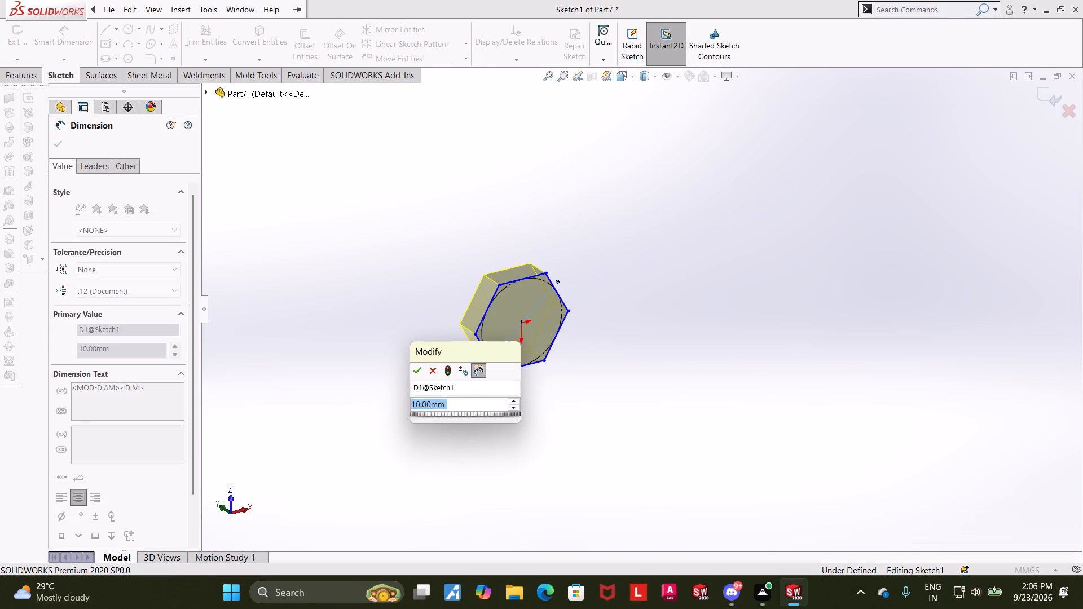
pyautogui.press('5')
pyautogui.press('Return')
pyautogui.click(59, 140)
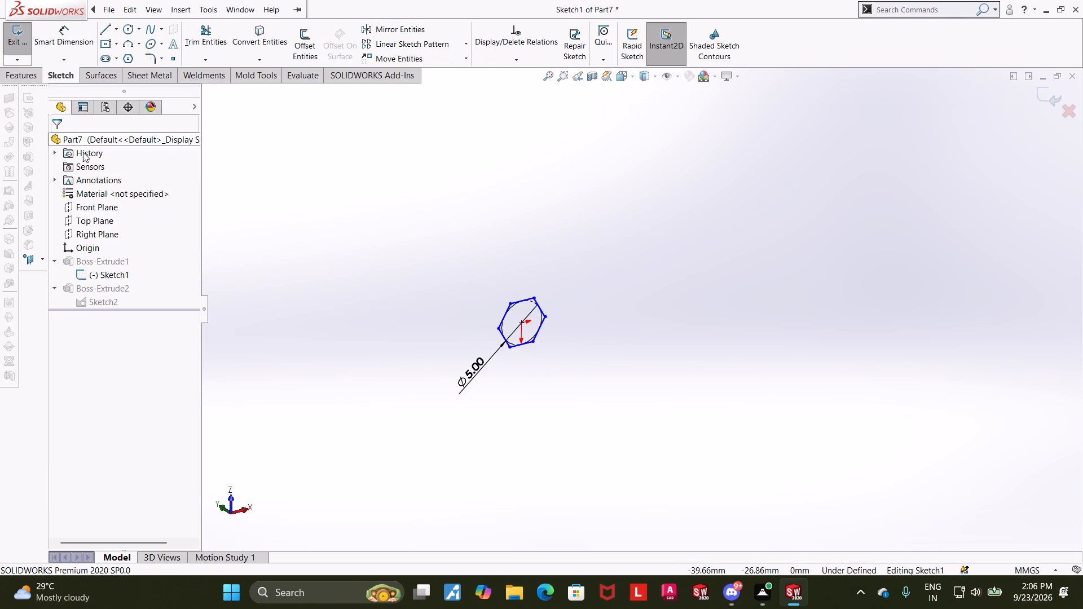
pyautogui.click(385, 242)
pyautogui.click(1052, 90)
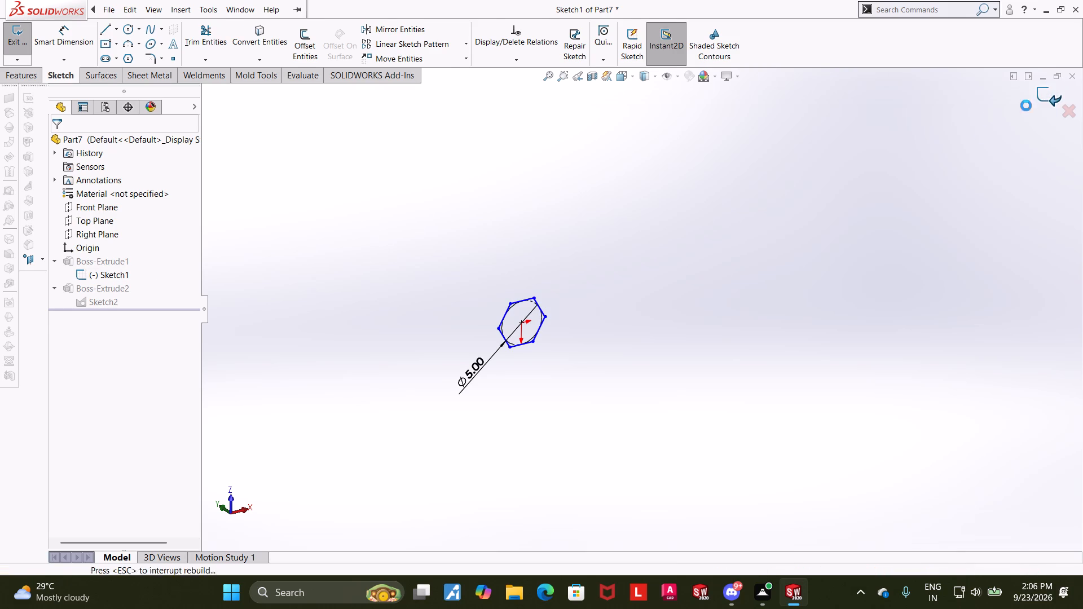
# Set the shank circle's diameter to 3 mm in its sketch and close the sketch.
pyautogui.click(94, 314)
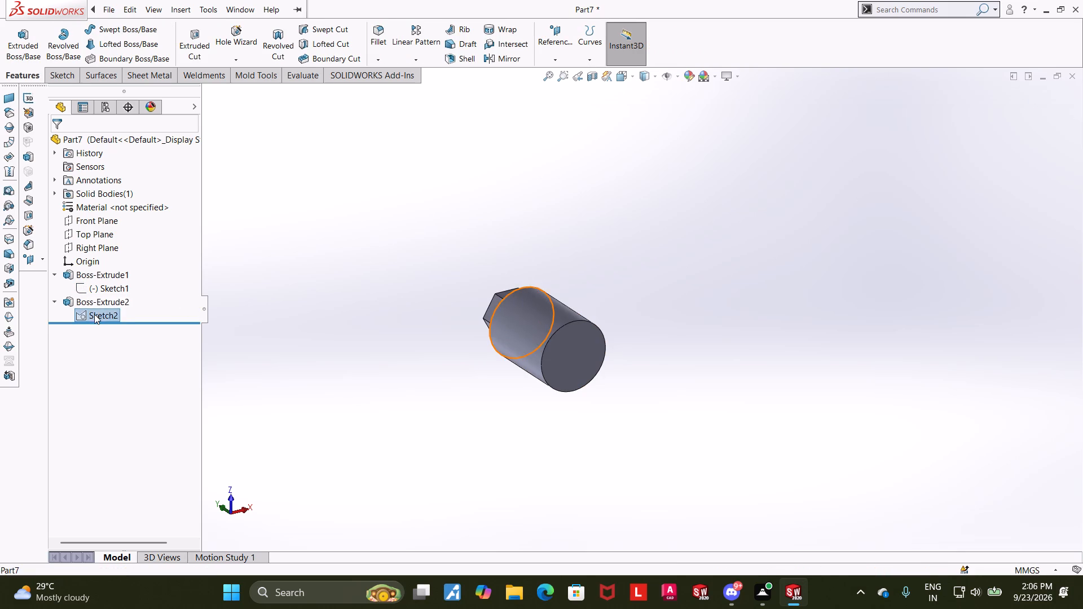
pyautogui.click(105, 273)
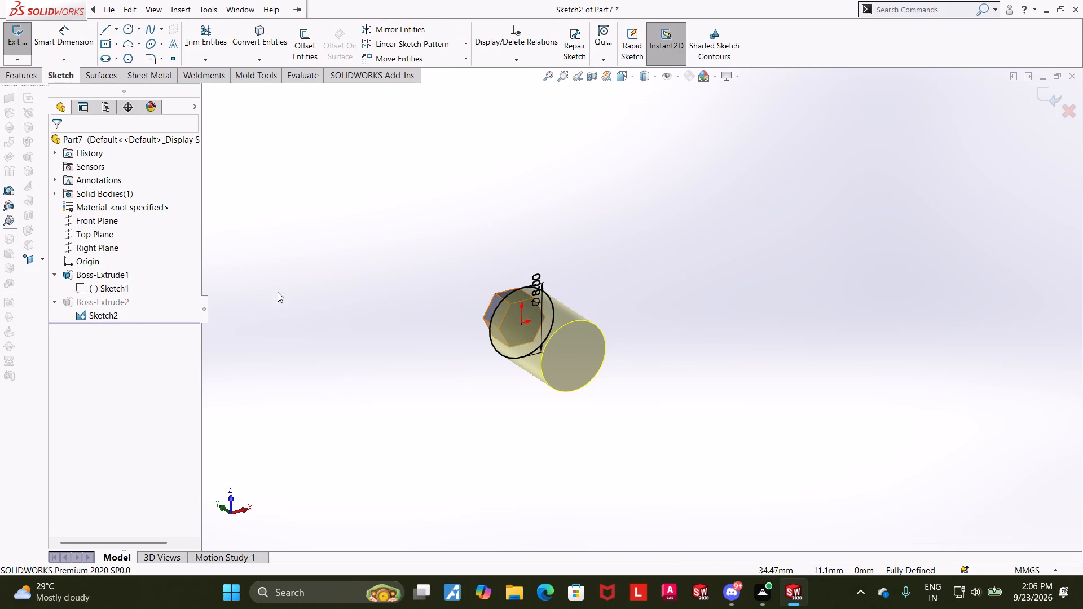
pyautogui.doubleClick(544, 285)
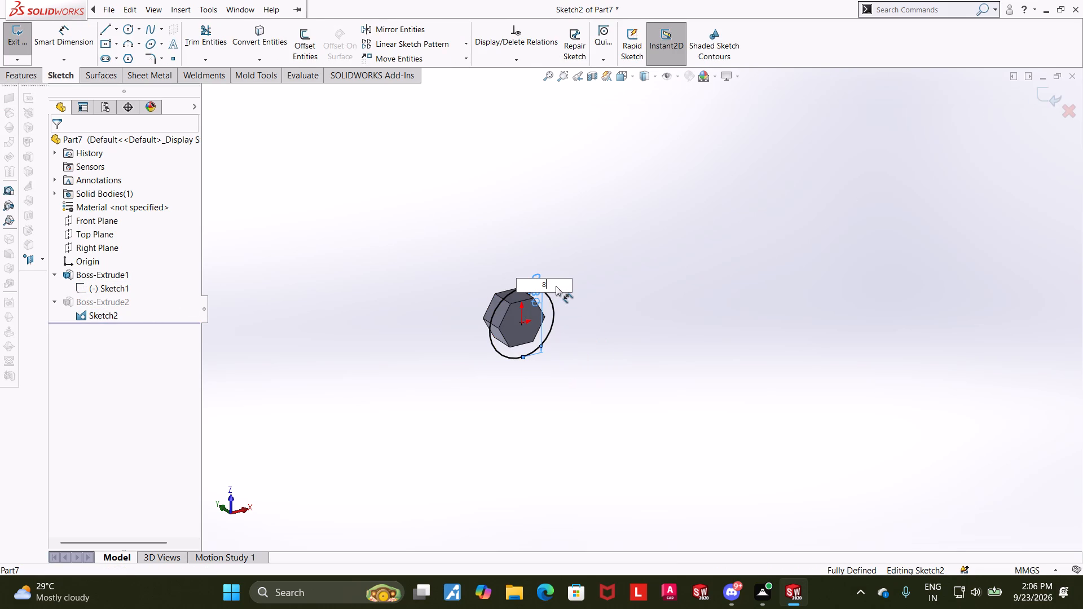
pyautogui.press('BackSpace')
pyautogui.press('3')
pyautogui.press('Return')
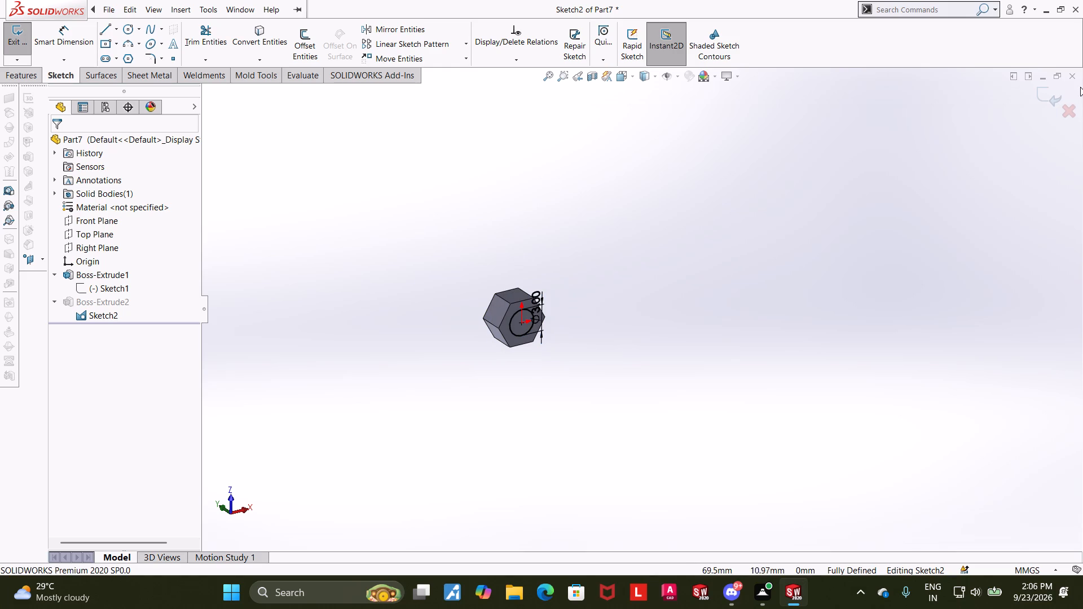
pyautogui.click(1053, 95)
pyautogui.moveTo(750, 233); pyautogui.dragTo(768, 239, button='middle')
pyautogui.click(771, 273)
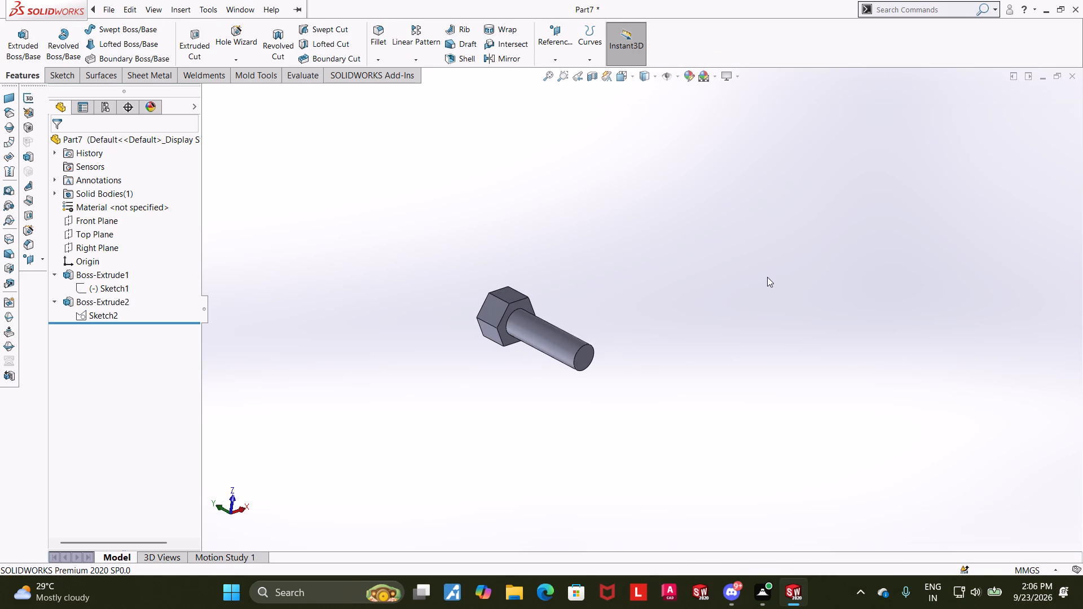
# Start a Thread on the circular edge at the shank's free end, using Metric Tap size M3x0.5.
pyautogui.moveTo(769, 279); pyautogui.dragTo(776, 298, button='middle')
pyautogui.scroll(-2, 645, 360)
pyautogui.click(234, 58)
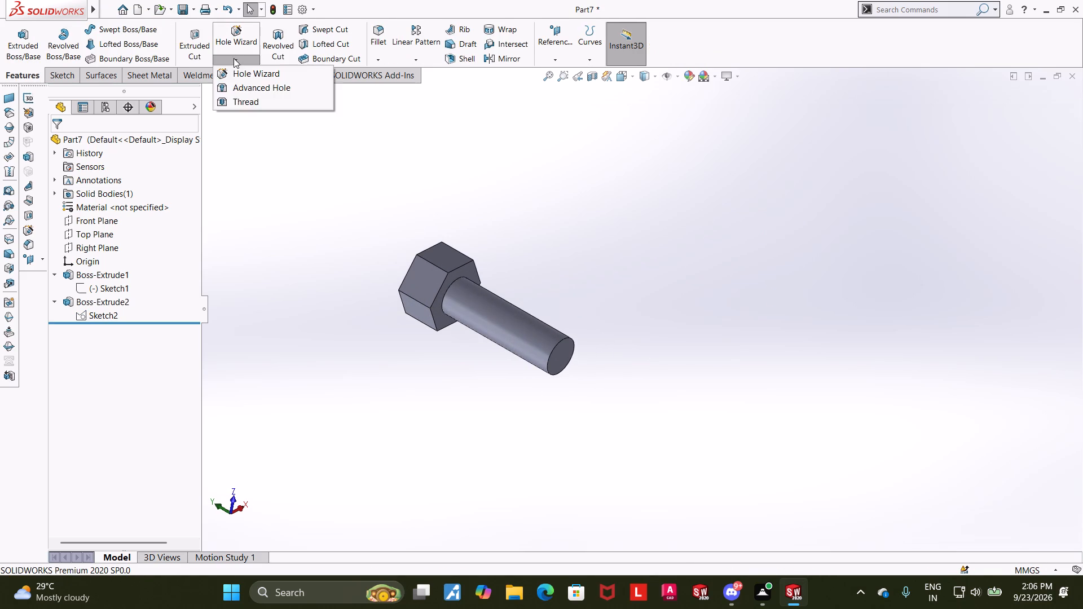
pyautogui.click(253, 101)
pyautogui.click(622, 315)
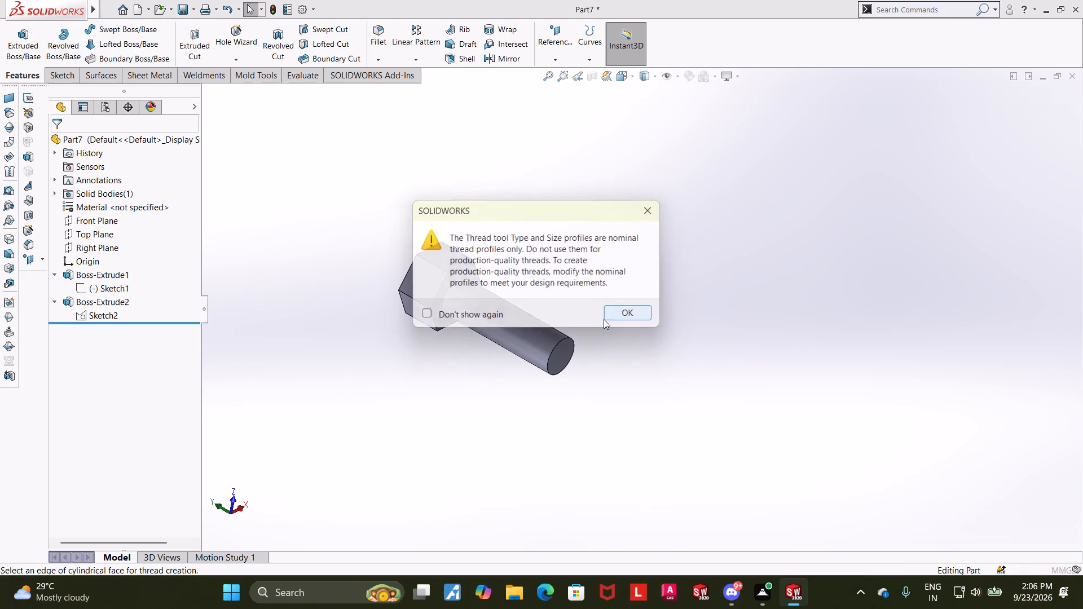
pyautogui.click(560, 345)
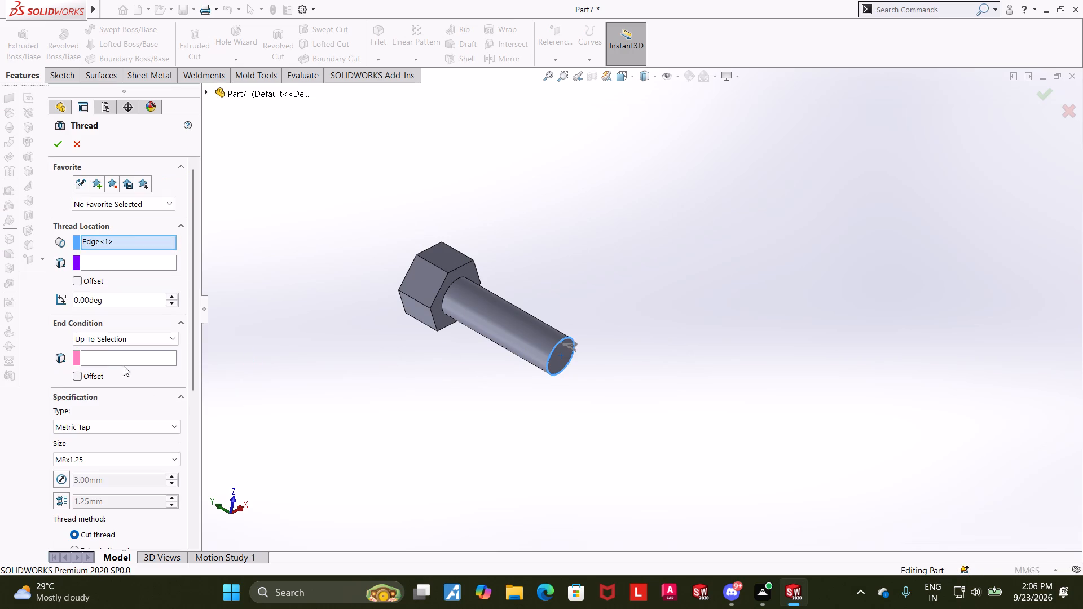
pyautogui.click(99, 453)
pyautogui.scroll(4, 84, 342)
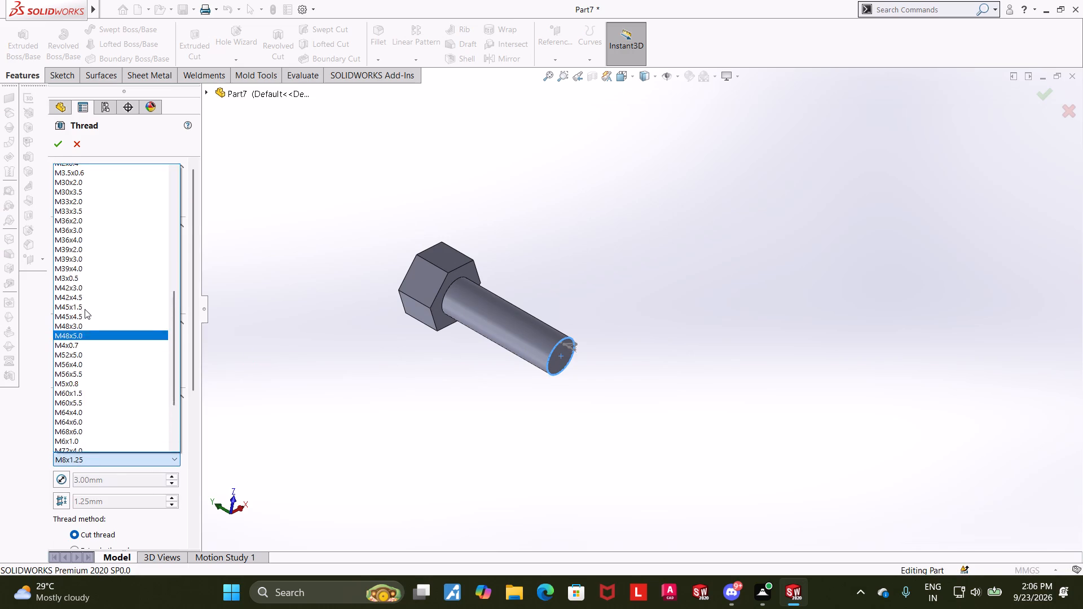
pyautogui.scroll(7, 85, 309)
pyautogui.scroll(7, 82, 262)
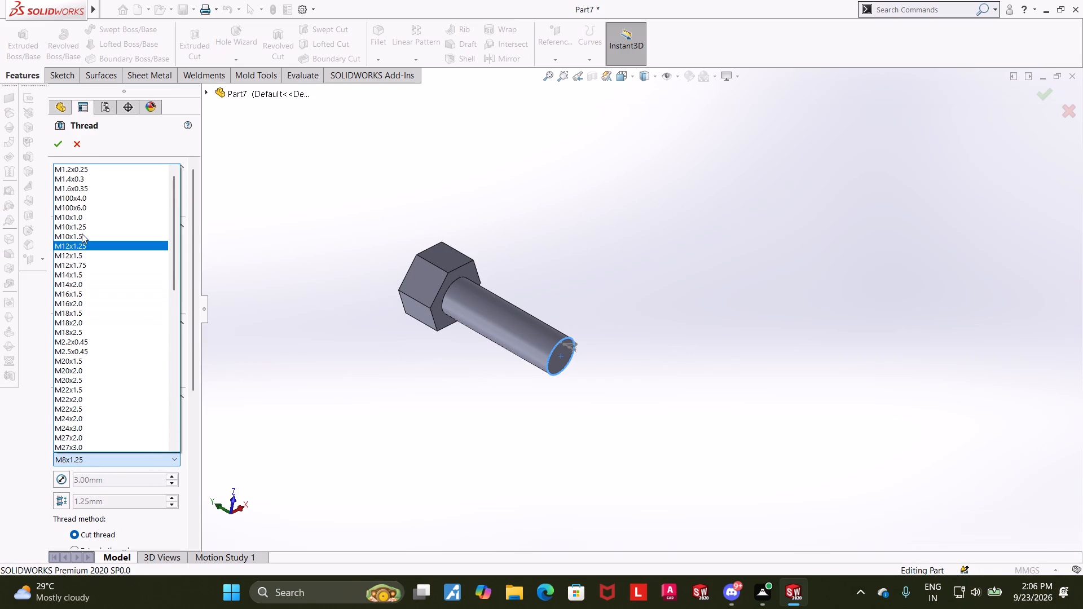
pyautogui.scroll(-9, 90, 277)
pyautogui.scroll(-8, 94, 354)
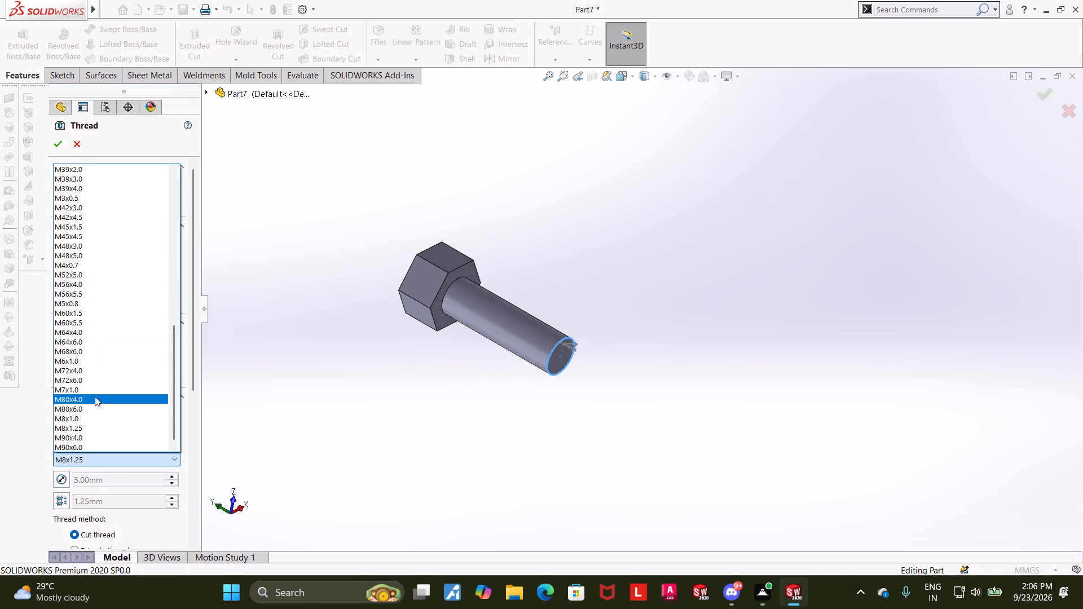
pyautogui.scroll(-8, 92, 400)
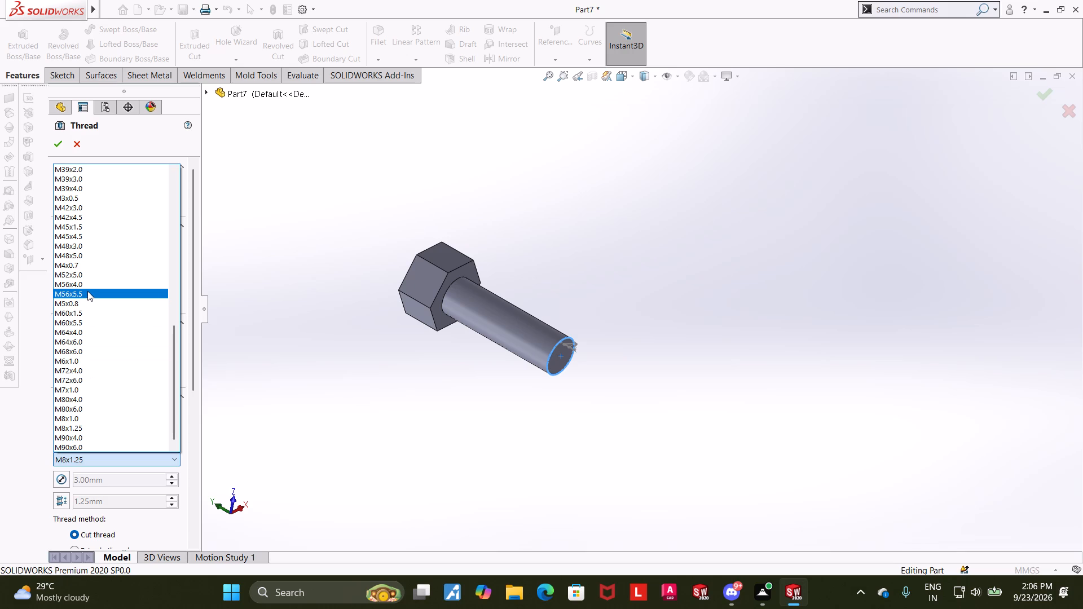
pyautogui.scroll(4, 87, 291)
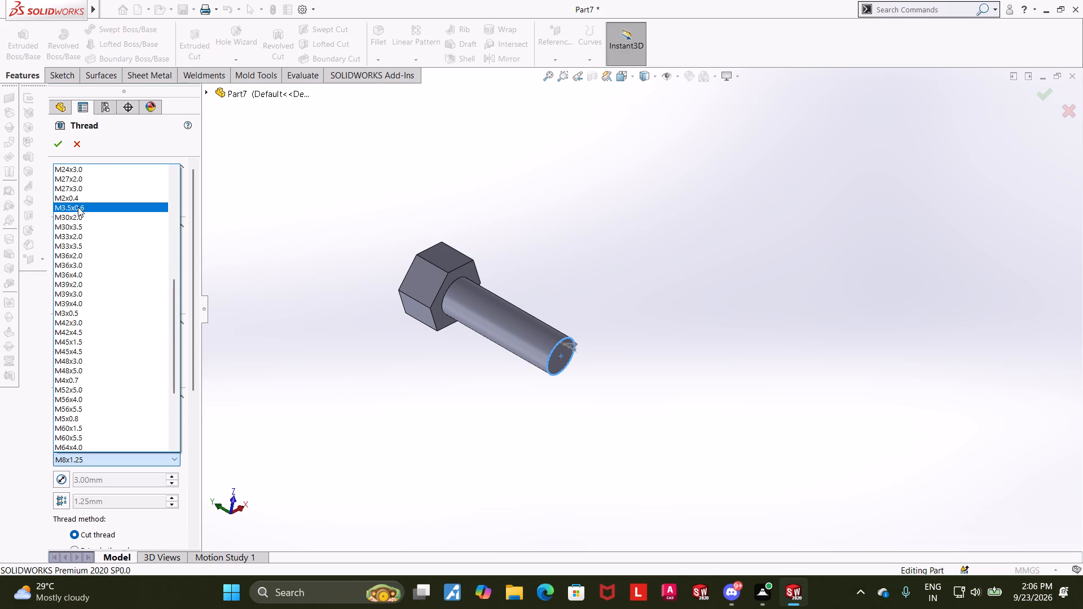
pyautogui.click(76, 312)
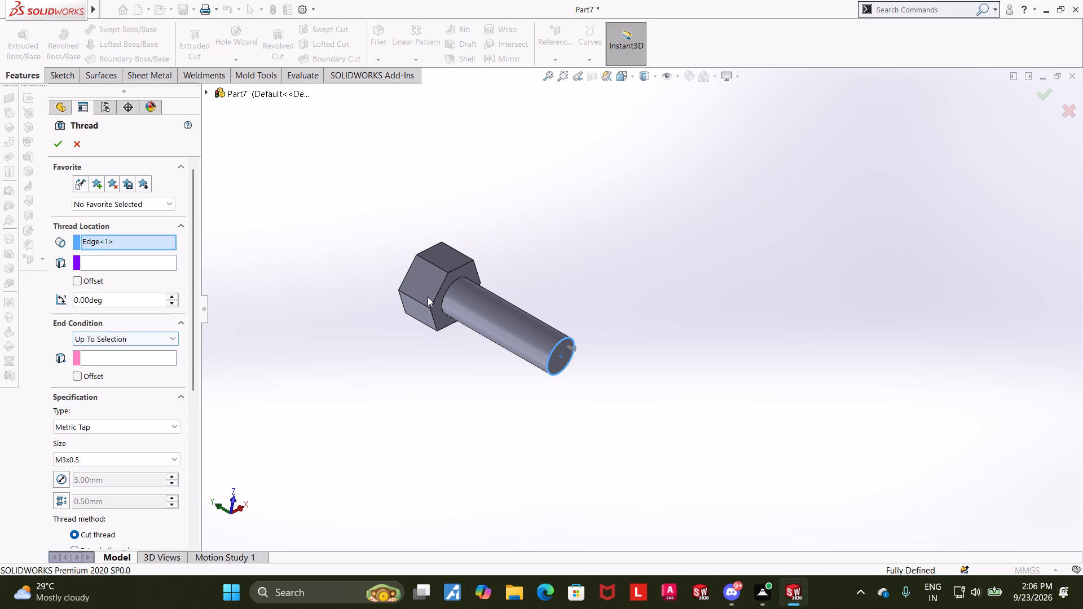
# Set the thread to start at the shank's end face and run up to the head's underside, and try it as a cut thread.
pyautogui.click(442, 319)
pyautogui.scroll(1, 464, 262)
pyautogui.scroll(-6, 464, 262)
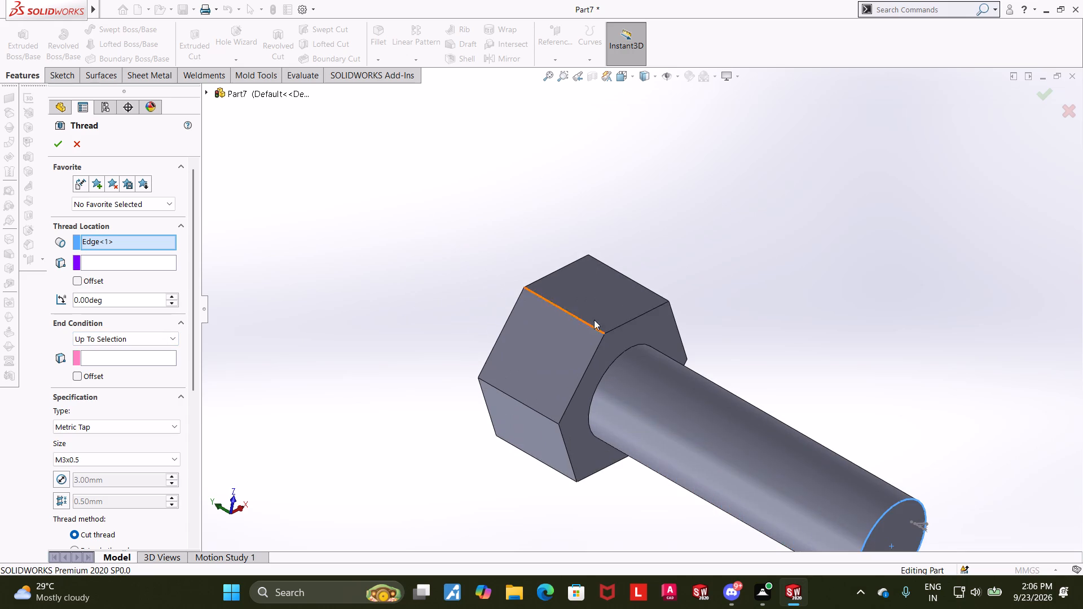
pyautogui.click(648, 328)
pyautogui.scroll(3, 646, 332)
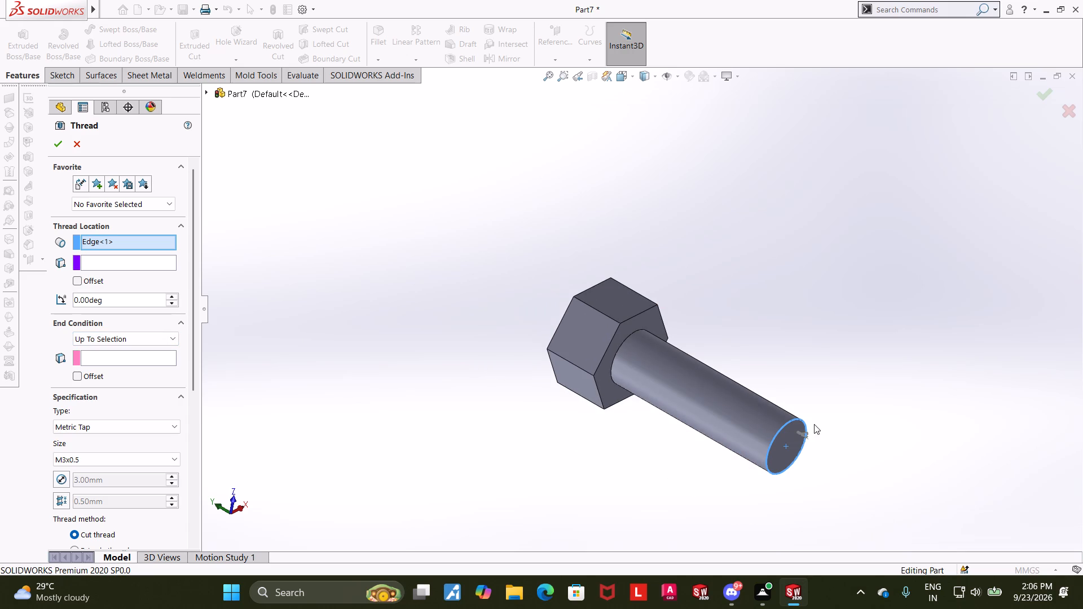
pyautogui.moveTo(811, 424); pyautogui.dragTo(805, 411, button='middle')
pyautogui.scroll(1, 853, 459)
pyautogui.scroll(-2, 829, 435)
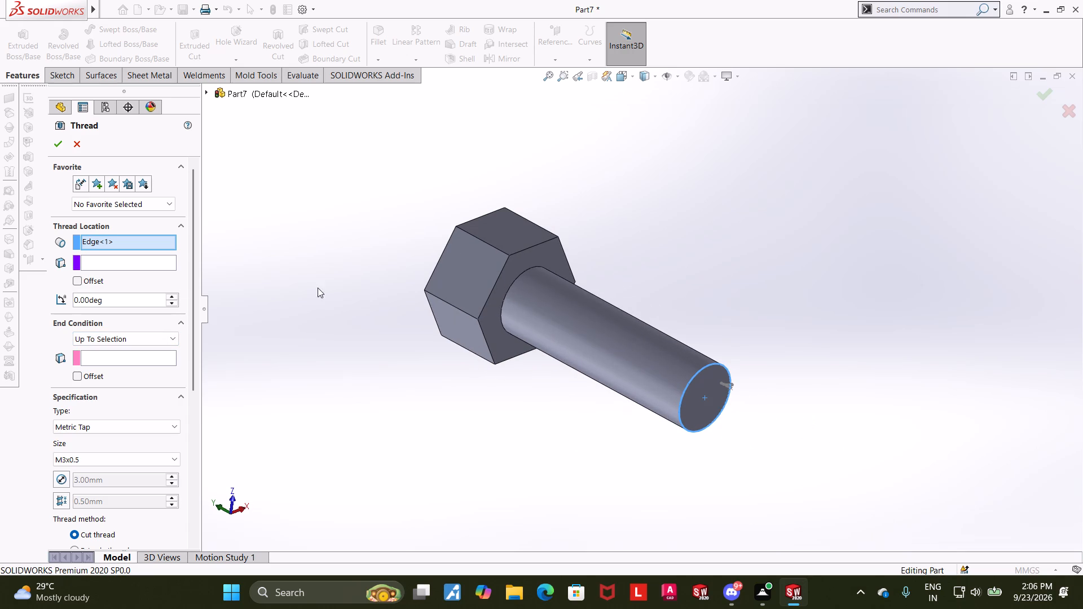
pyautogui.click(148, 262)
pyautogui.doubleClick(698, 399)
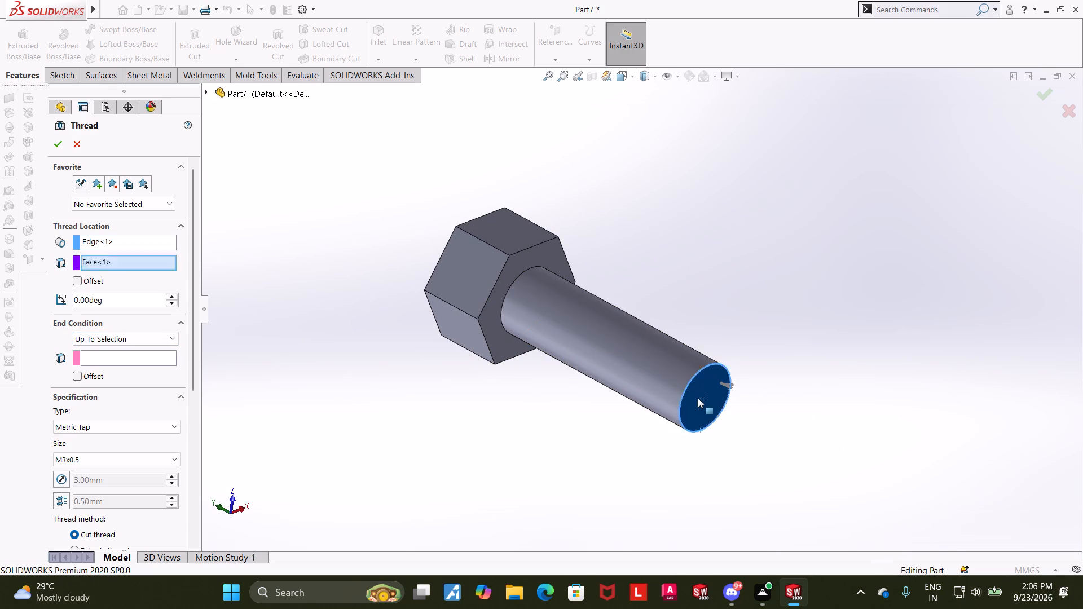
pyautogui.click(120, 361)
pyautogui.click(545, 251)
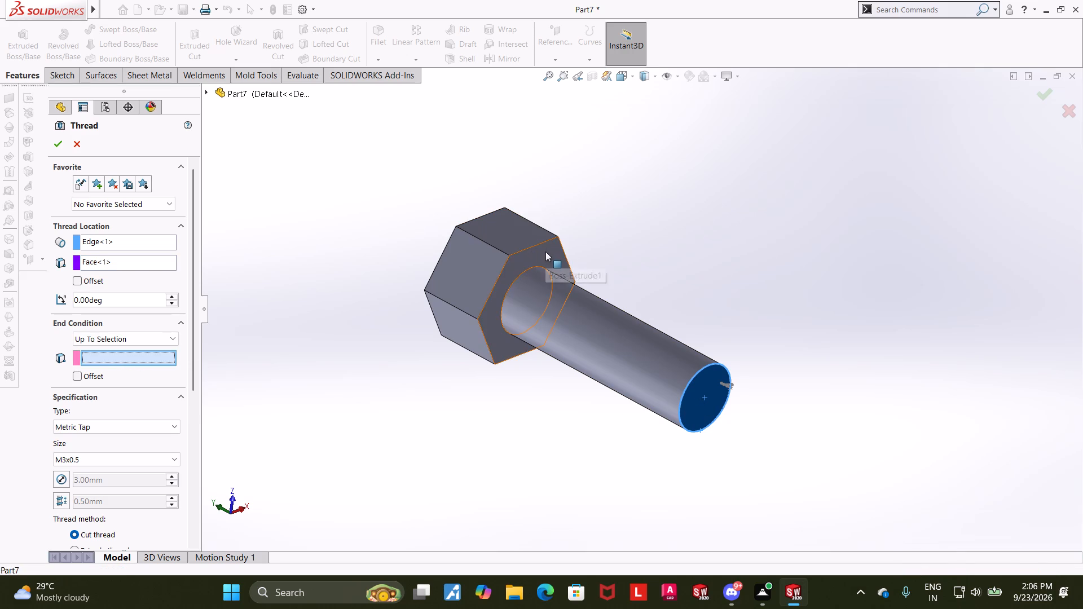
pyautogui.click(64, 142)
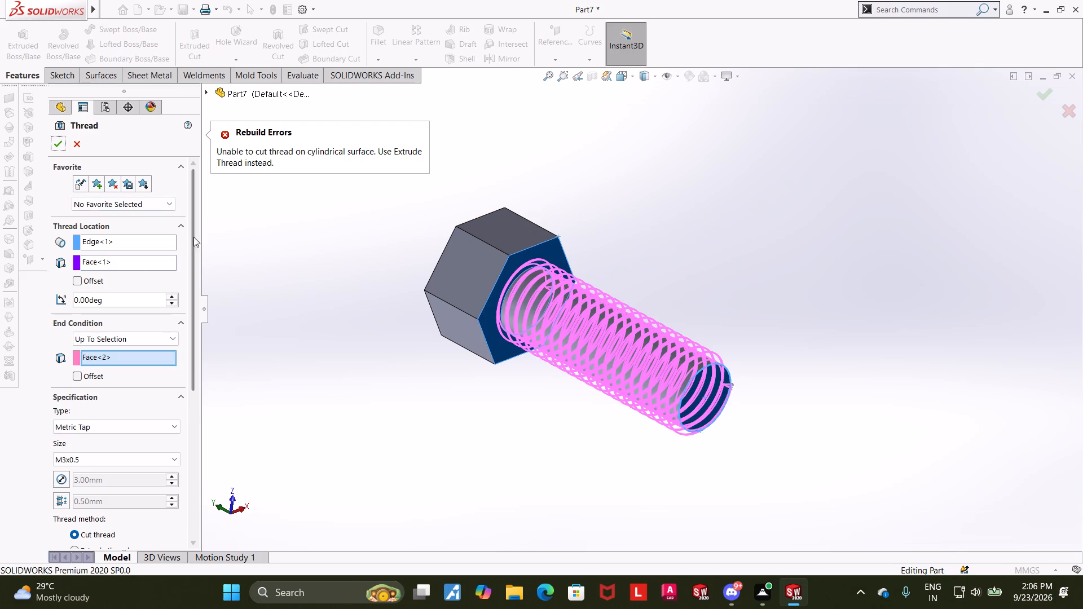
# Change the thread method to Extrude thread and create the thread along the shank.
pyautogui.moveTo(196, 364); pyautogui.dragTo(199, 449)
pyautogui.click(75, 404)
pyautogui.click(51, 147)
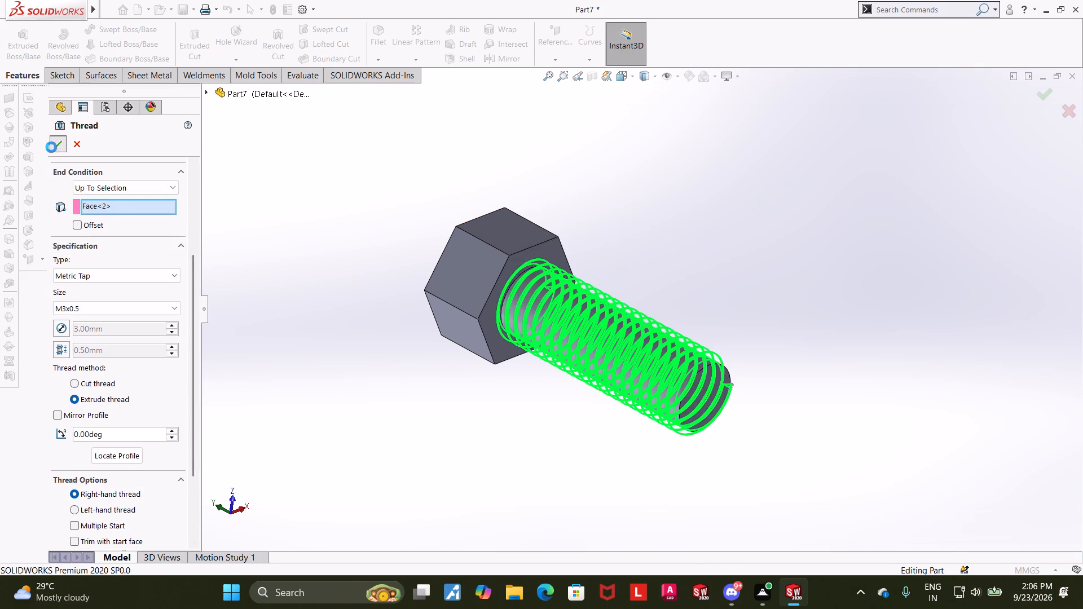
pyautogui.click(575, 453)
pyautogui.scroll(3, 568, 446)
pyautogui.moveTo(771, 385); pyautogui.dragTo(800, 411, button='middle')
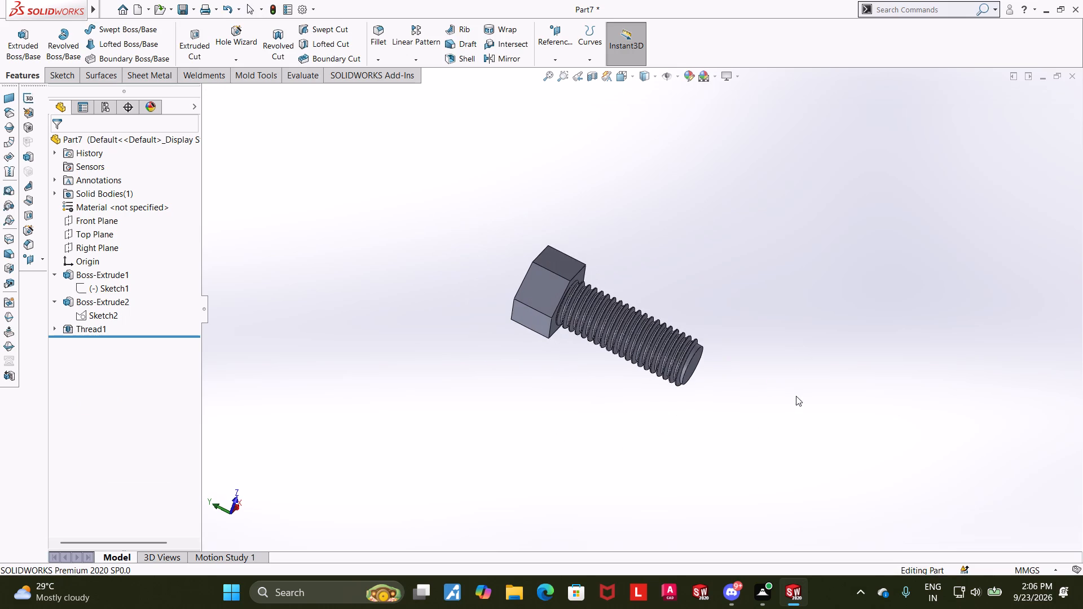
pyautogui.scroll(-2, 759, 306)
pyautogui.scroll(3, 724, 374)
pyautogui.scroll(-2, 547, 389)
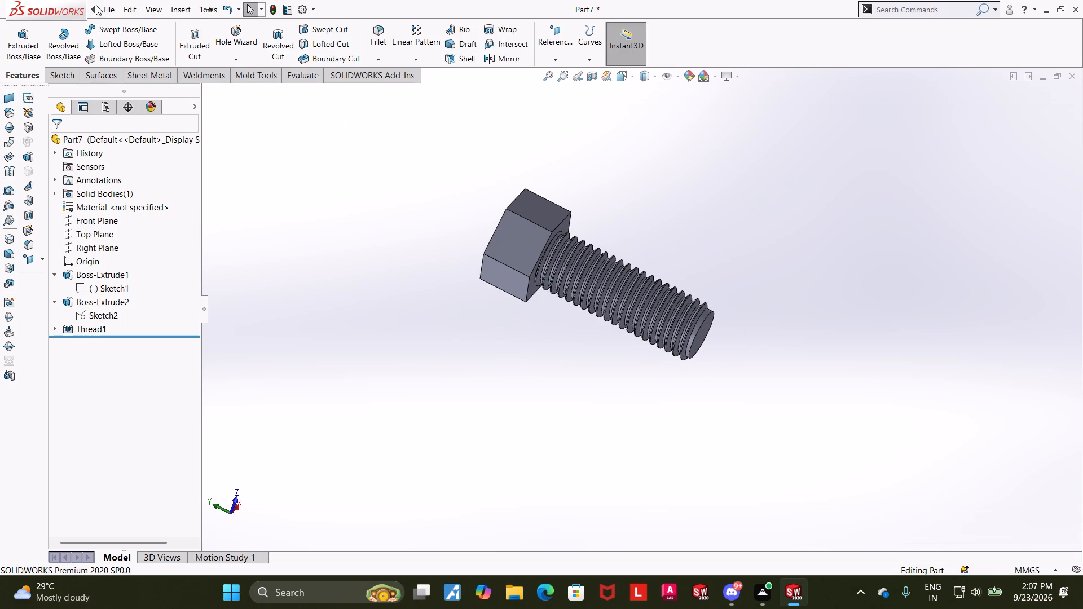
# Save the bolt part in Downloads as "machine screw", rebuilding it on save.
pyautogui.click(124, 154)
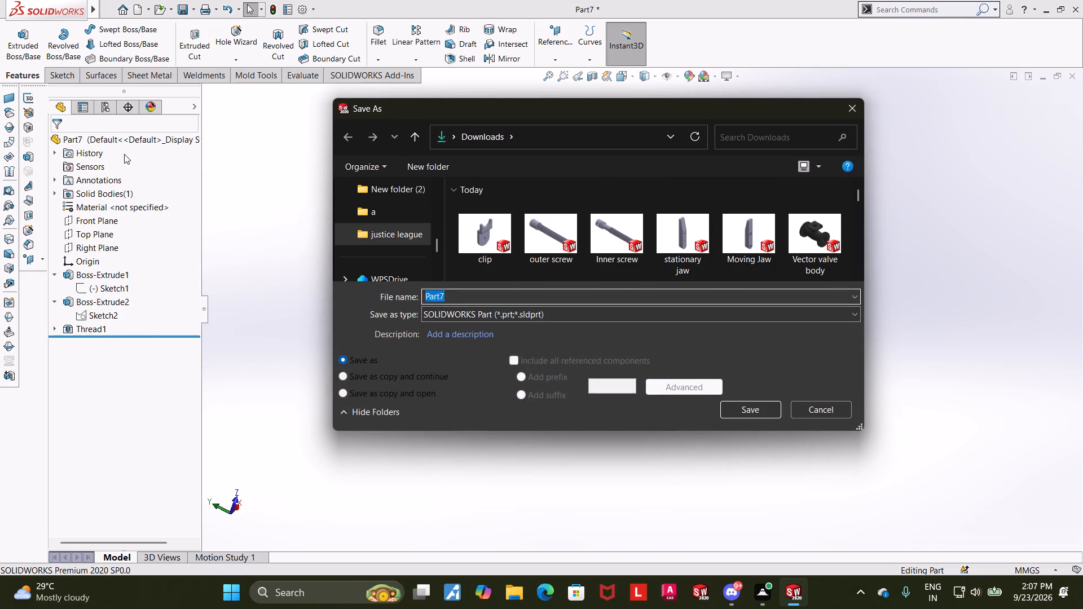
pyautogui.write('machine screw')
pyautogui.press('Return')
pyautogui.click(485, 230)
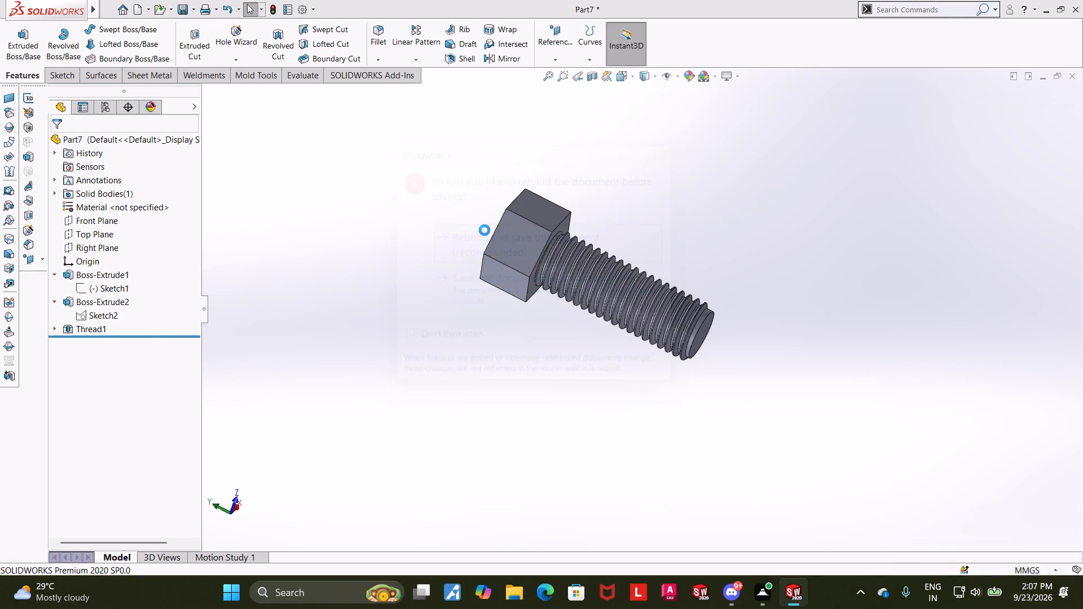
# Create a new assembly and place the stationary jaw in it as the first component.
pyautogui.click(142, 12)
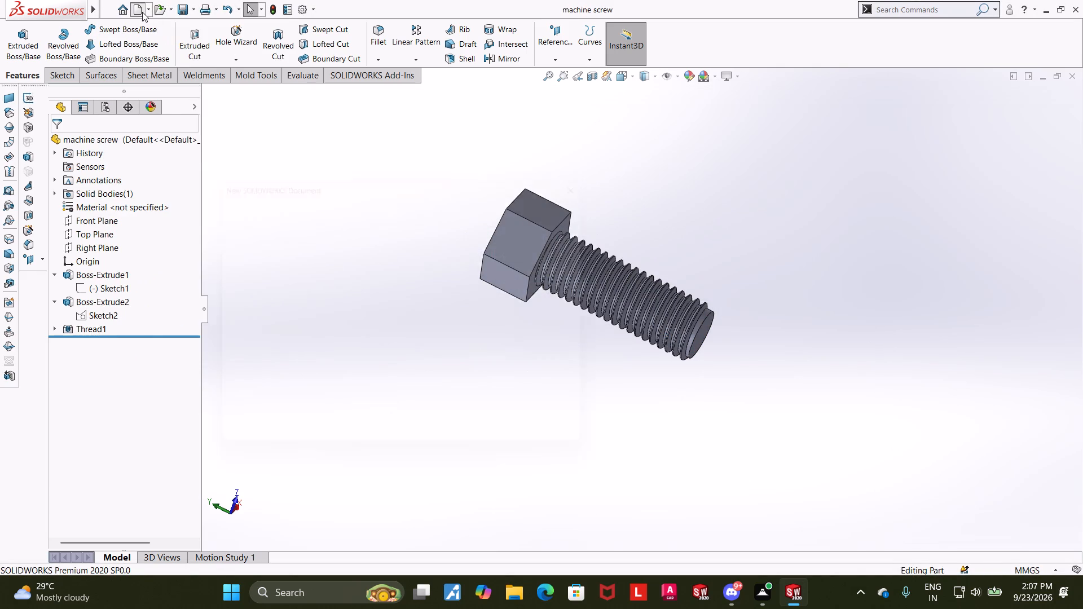
pyautogui.doubleClick(415, 255)
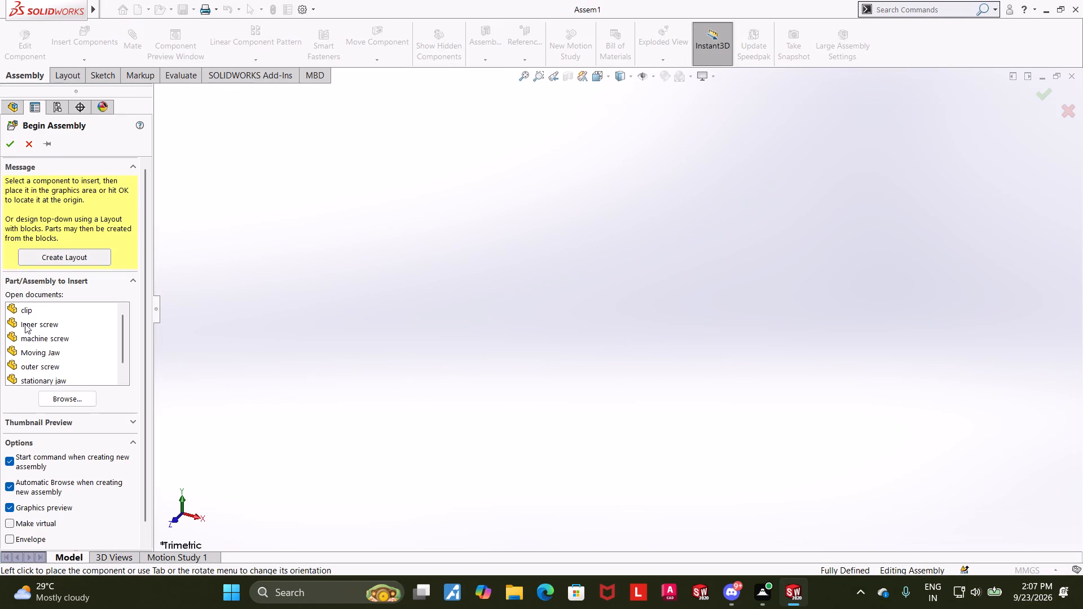
pyautogui.scroll(-2, 44, 361)
pyautogui.click(44, 367)
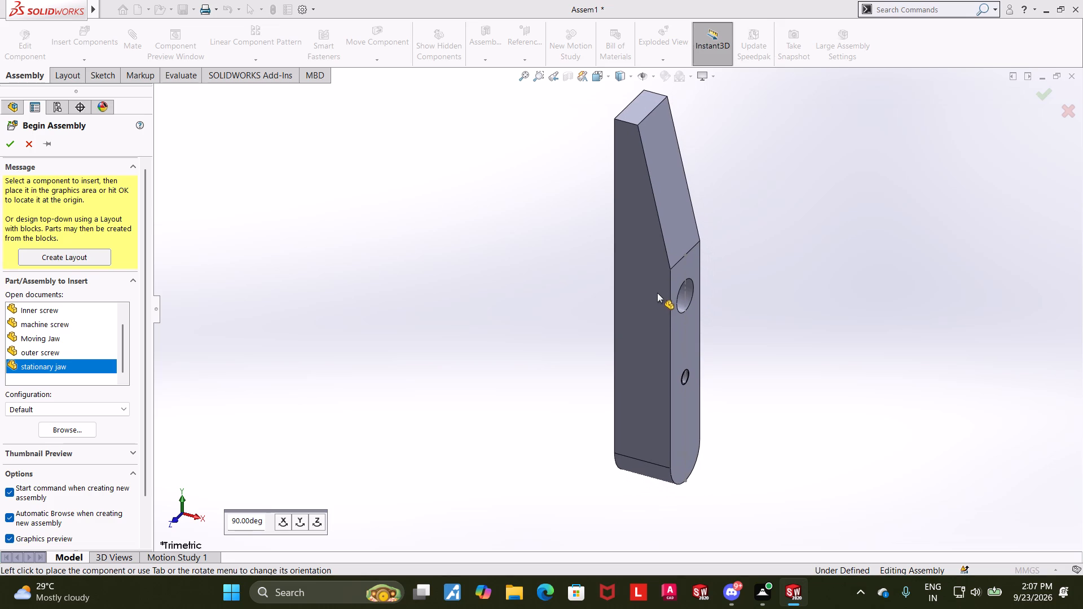
pyautogui.click(657, 293)
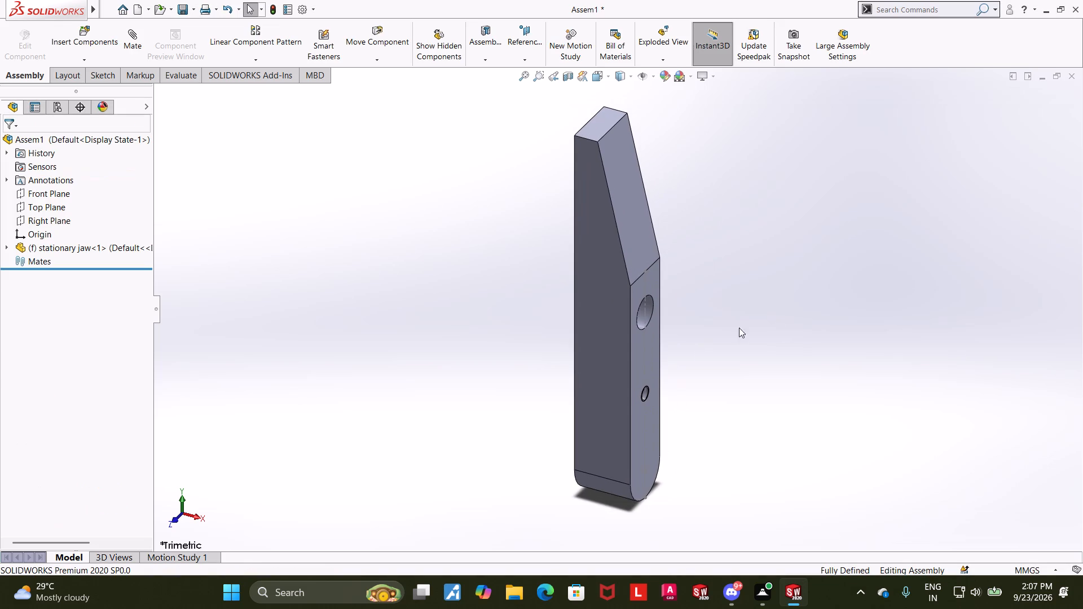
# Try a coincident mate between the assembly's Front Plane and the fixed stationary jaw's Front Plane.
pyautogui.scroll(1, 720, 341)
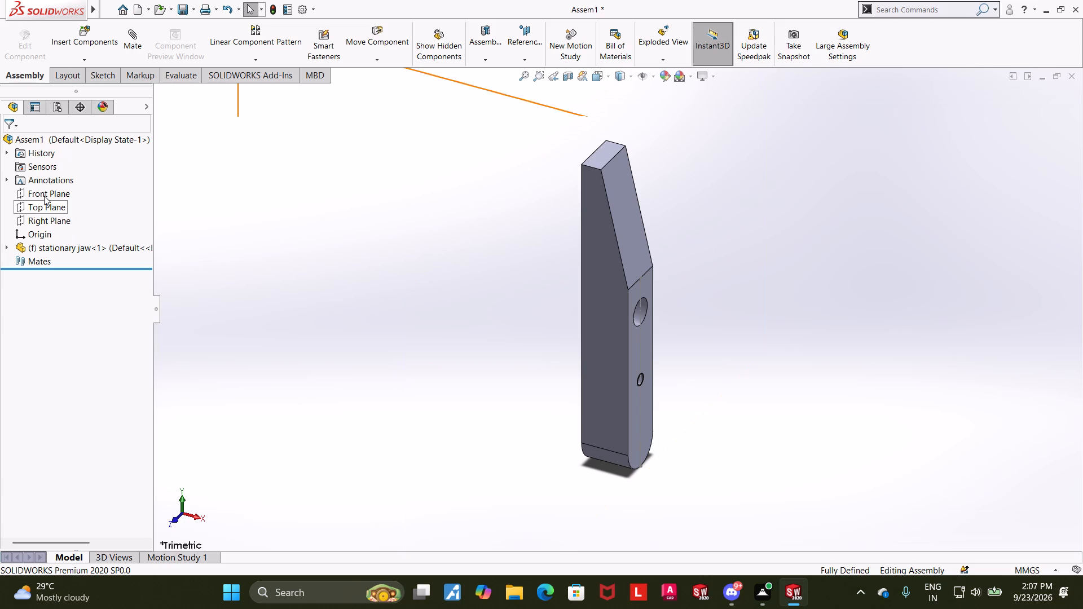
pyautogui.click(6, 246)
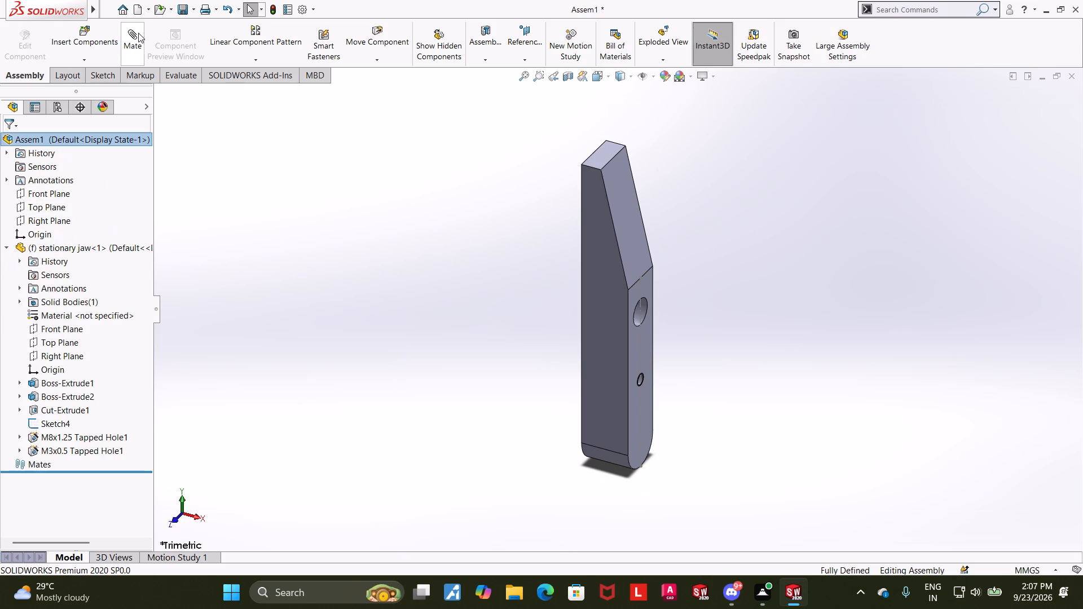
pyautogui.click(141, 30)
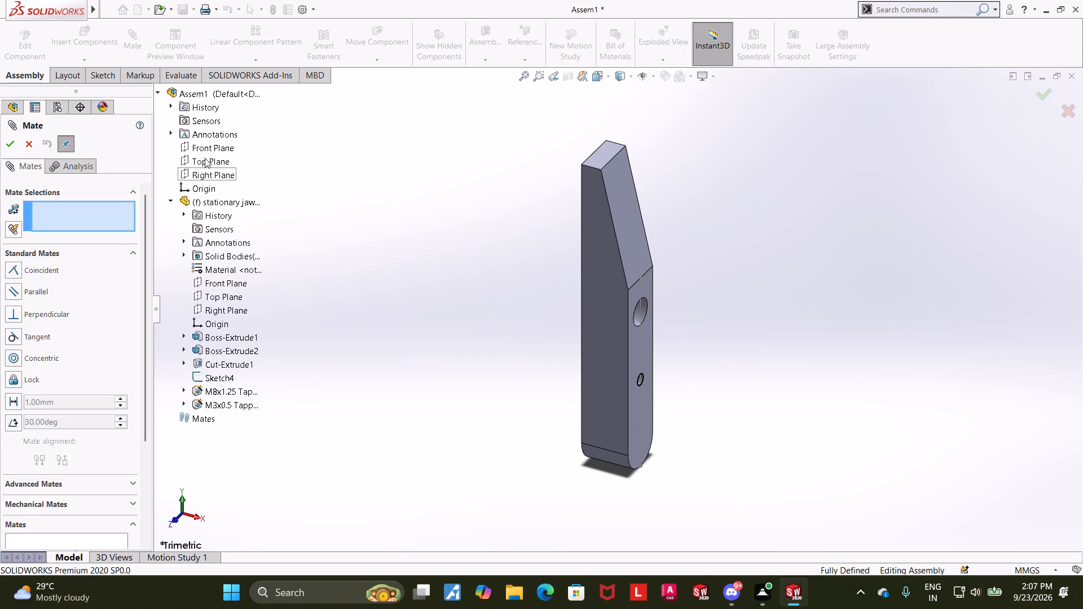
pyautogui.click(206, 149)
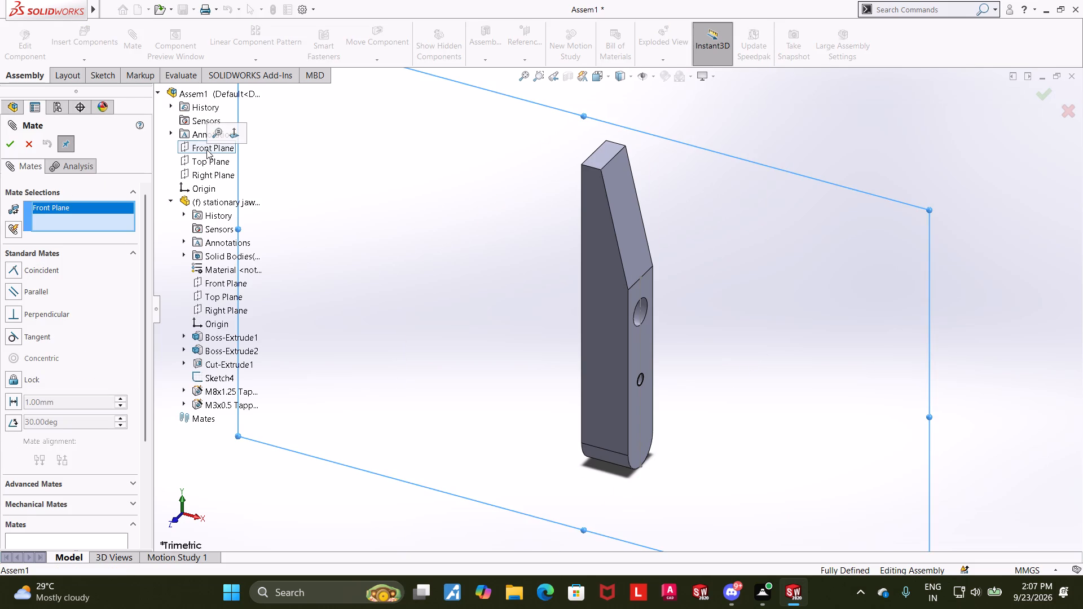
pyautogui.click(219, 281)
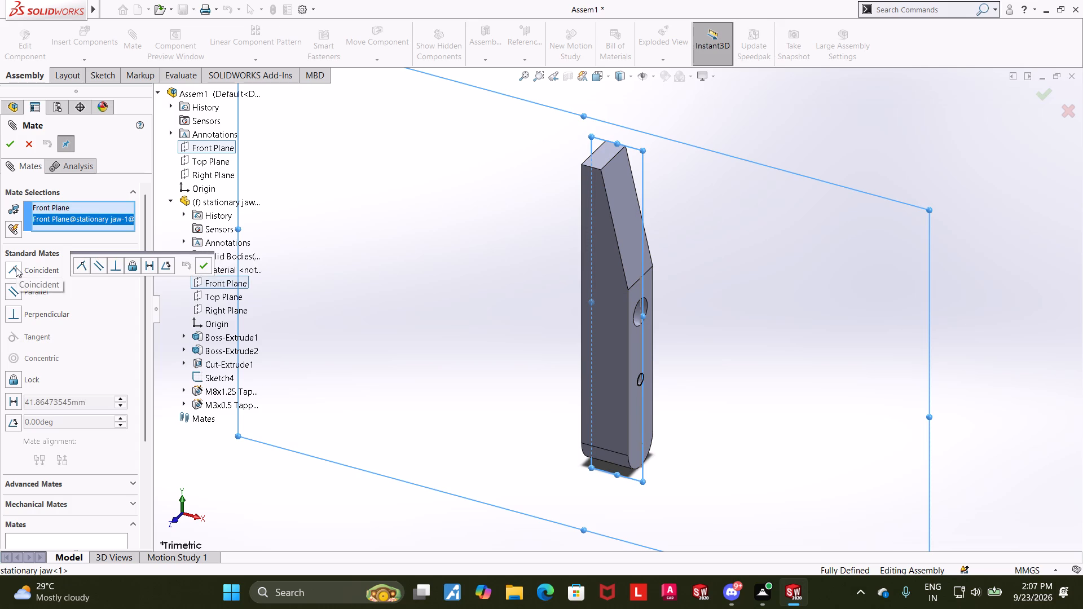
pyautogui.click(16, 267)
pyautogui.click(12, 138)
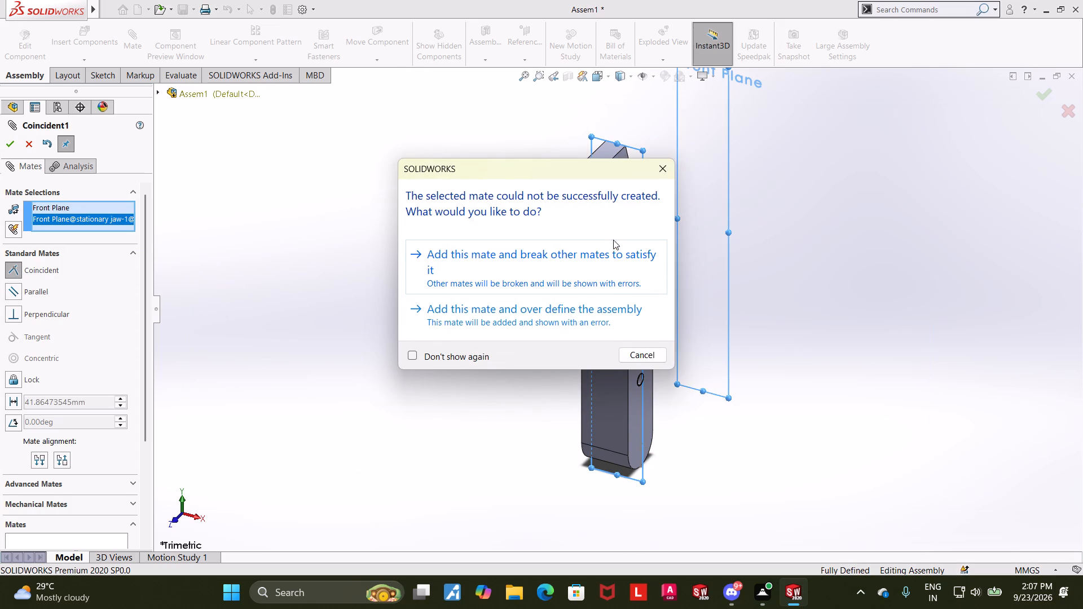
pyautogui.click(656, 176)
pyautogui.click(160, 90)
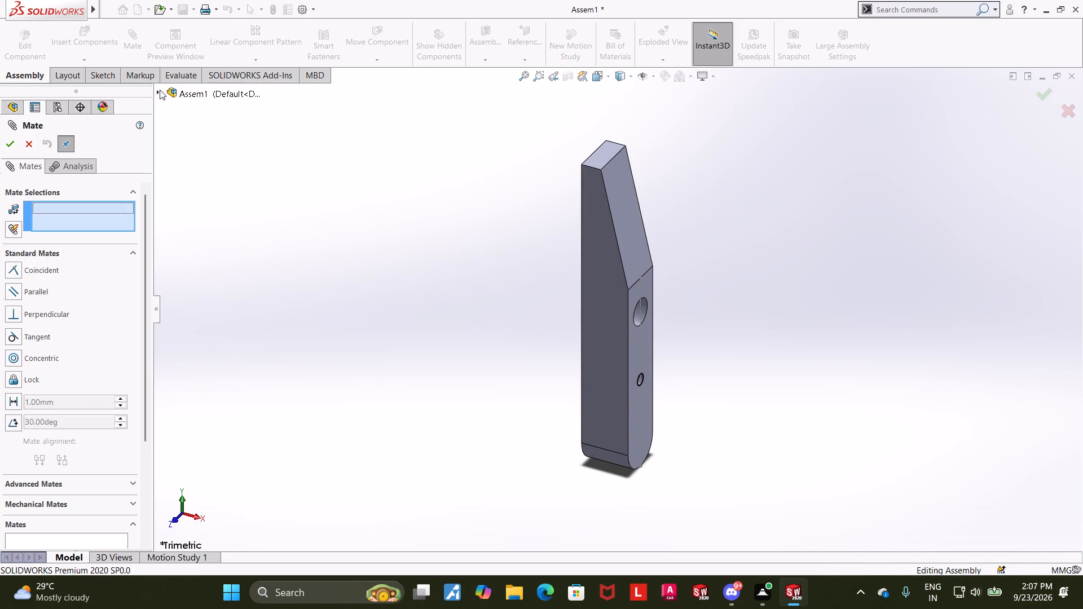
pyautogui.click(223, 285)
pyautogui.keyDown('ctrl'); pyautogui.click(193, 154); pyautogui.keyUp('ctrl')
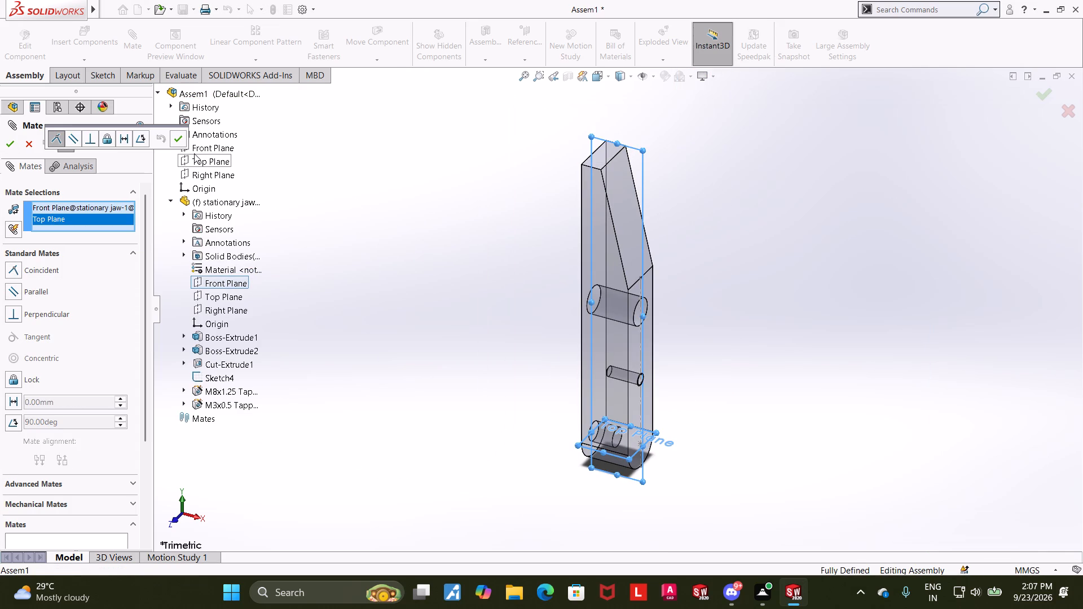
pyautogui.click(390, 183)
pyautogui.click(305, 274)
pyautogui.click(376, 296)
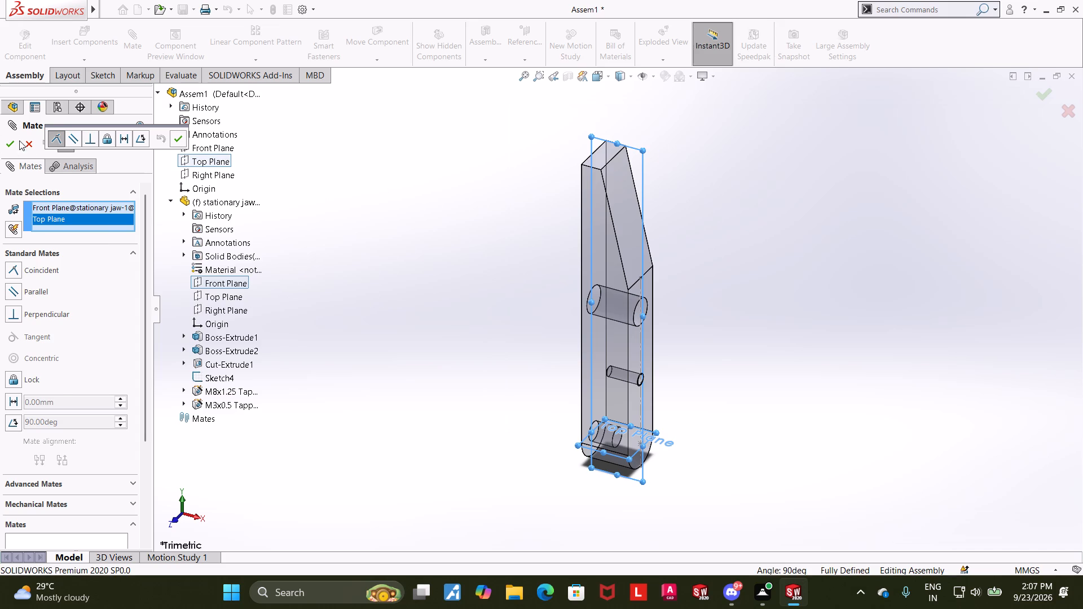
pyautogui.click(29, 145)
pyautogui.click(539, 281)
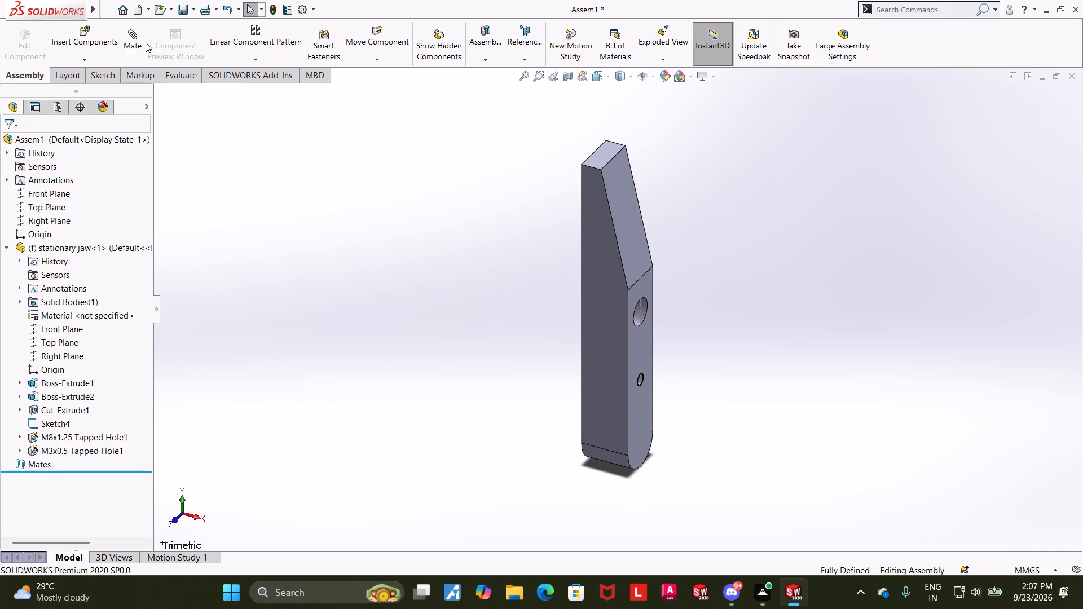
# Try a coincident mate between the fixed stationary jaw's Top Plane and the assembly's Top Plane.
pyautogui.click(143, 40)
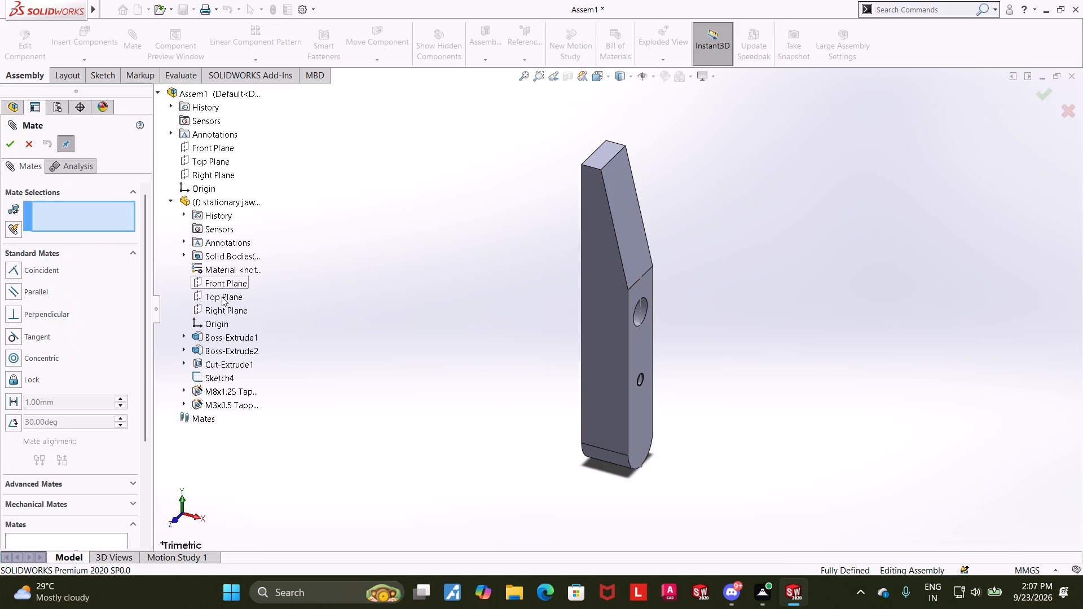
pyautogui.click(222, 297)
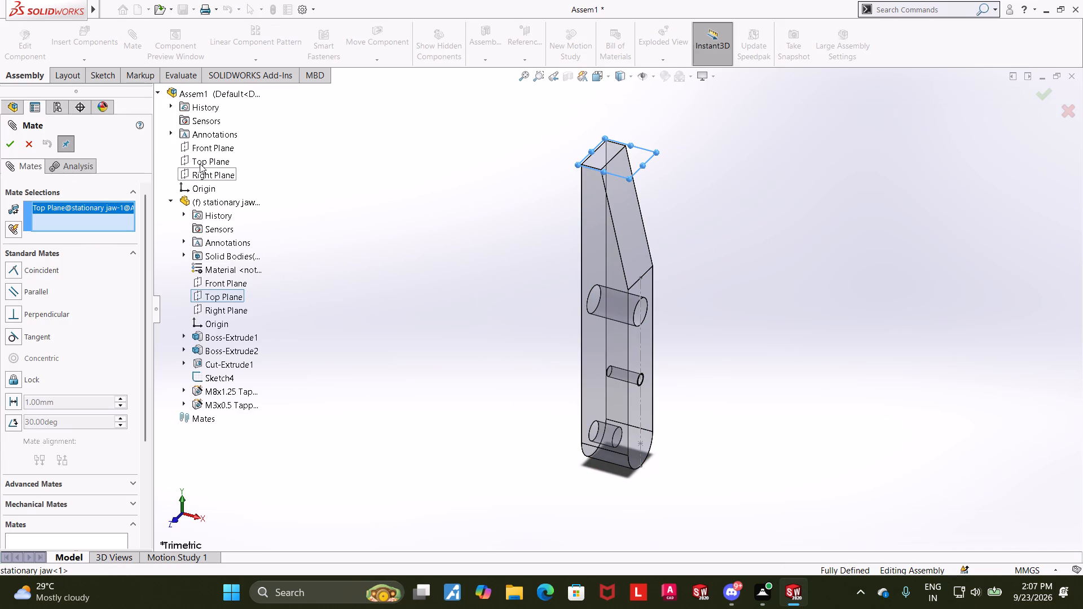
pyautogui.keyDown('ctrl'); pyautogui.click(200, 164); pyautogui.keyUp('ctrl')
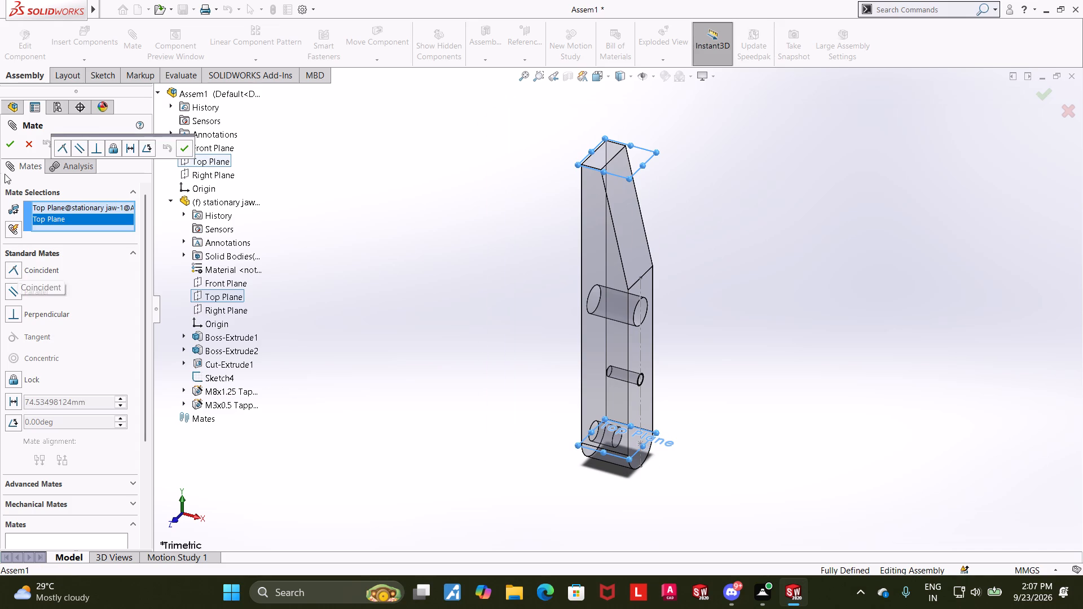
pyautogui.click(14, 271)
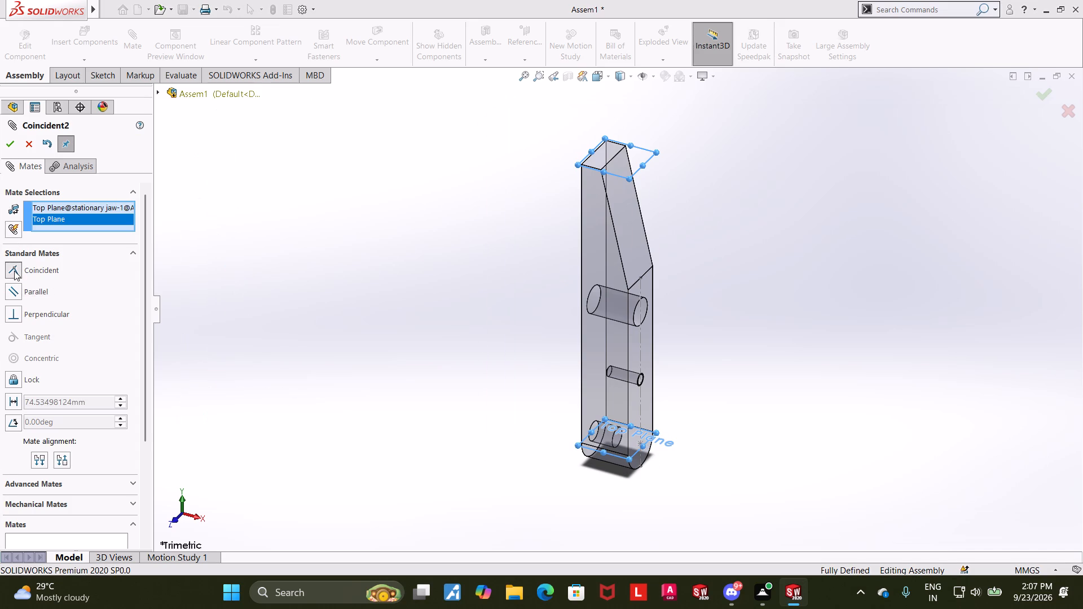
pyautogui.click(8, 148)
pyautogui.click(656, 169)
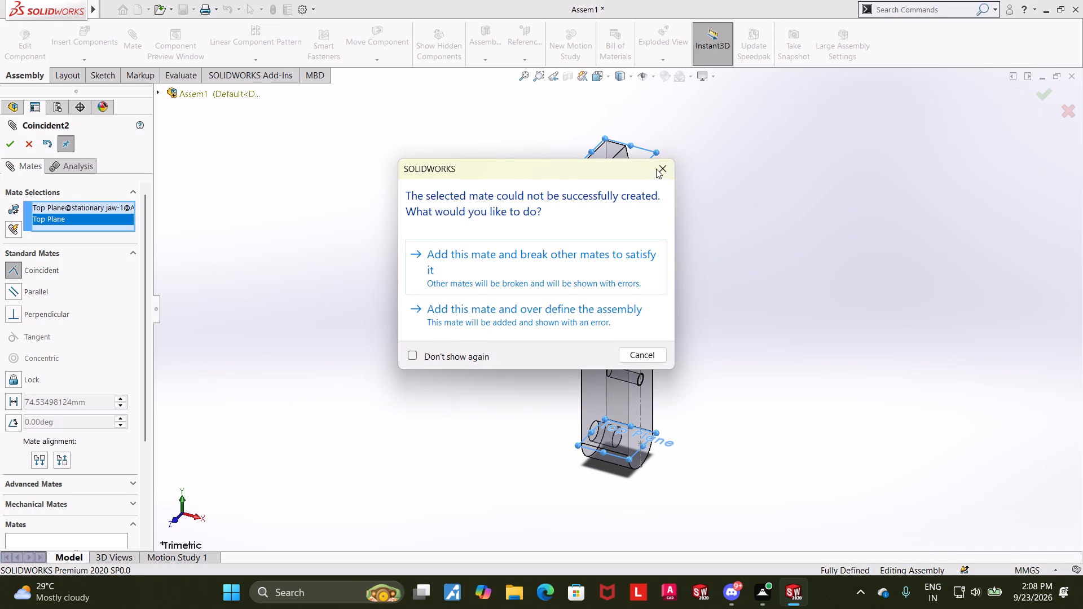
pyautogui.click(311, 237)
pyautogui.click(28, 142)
# Float the stationary jaw to release it from its fixed position in the assembly.
pyautogui.scroll(2, 364, 274)
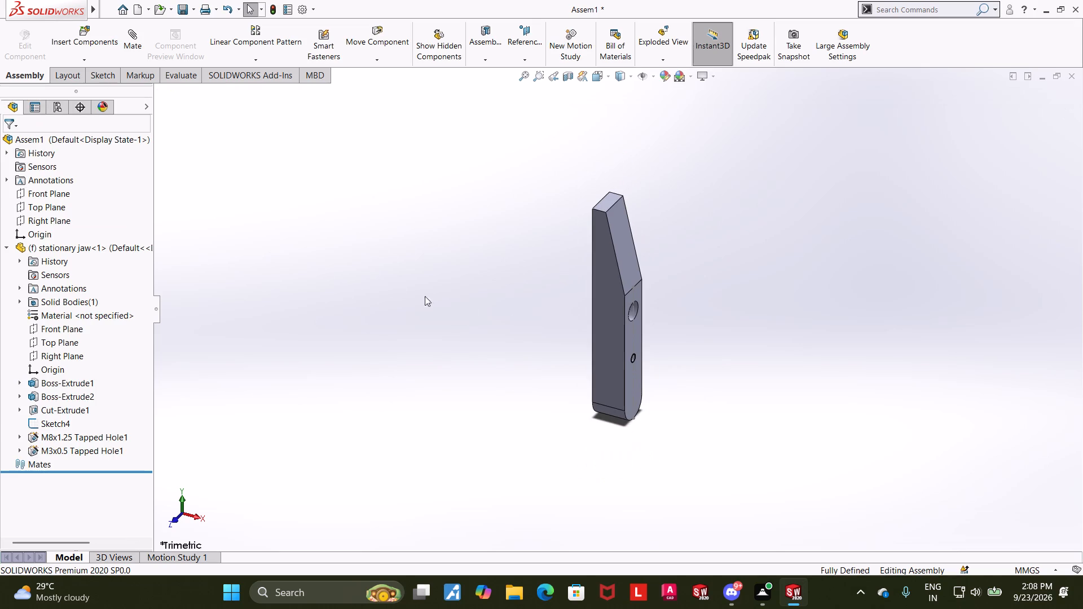
pyautogui.scroll(-2, 672, 342)
pyautogui.rightClick(570, 315)
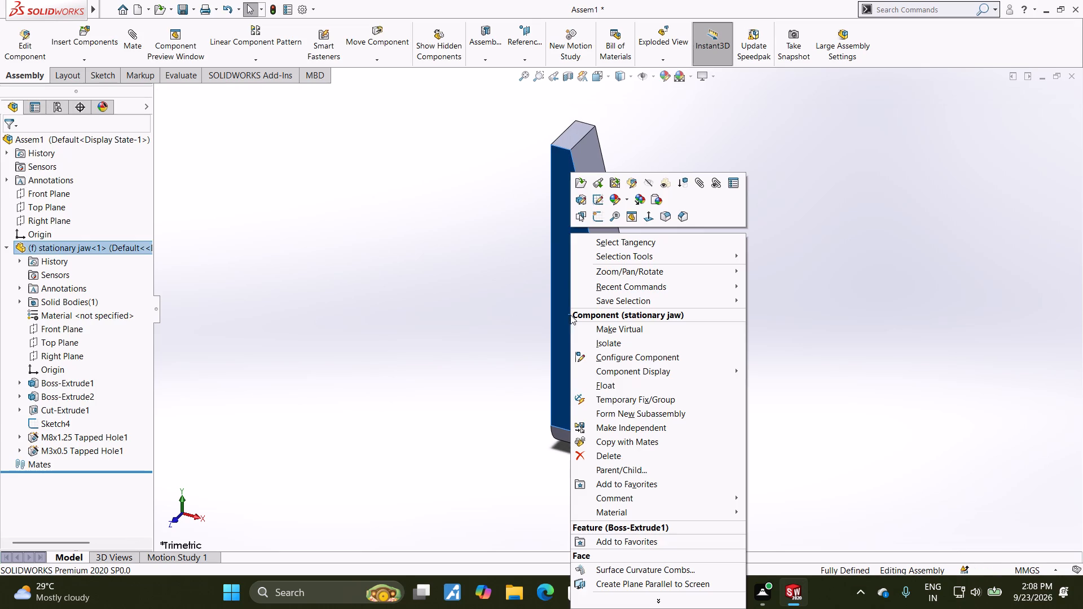
pyautogui.click(610, 389)
pyautogui.click(363, 312)
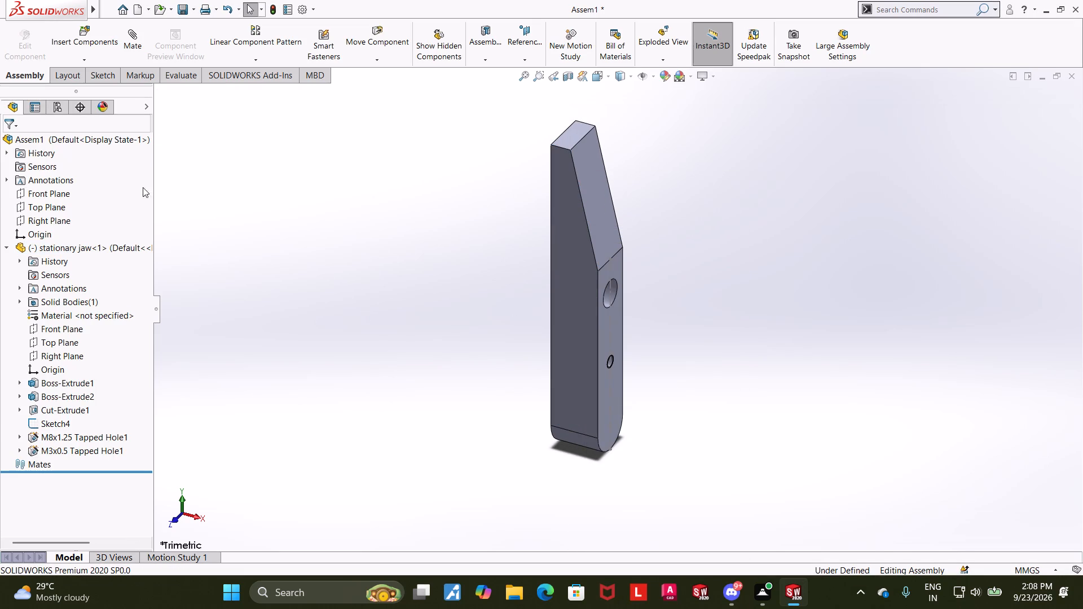
# Mate the stationary jaw's Front Plane coincident with the assembly's Front Plane.
pyautogui.click(138, 37)
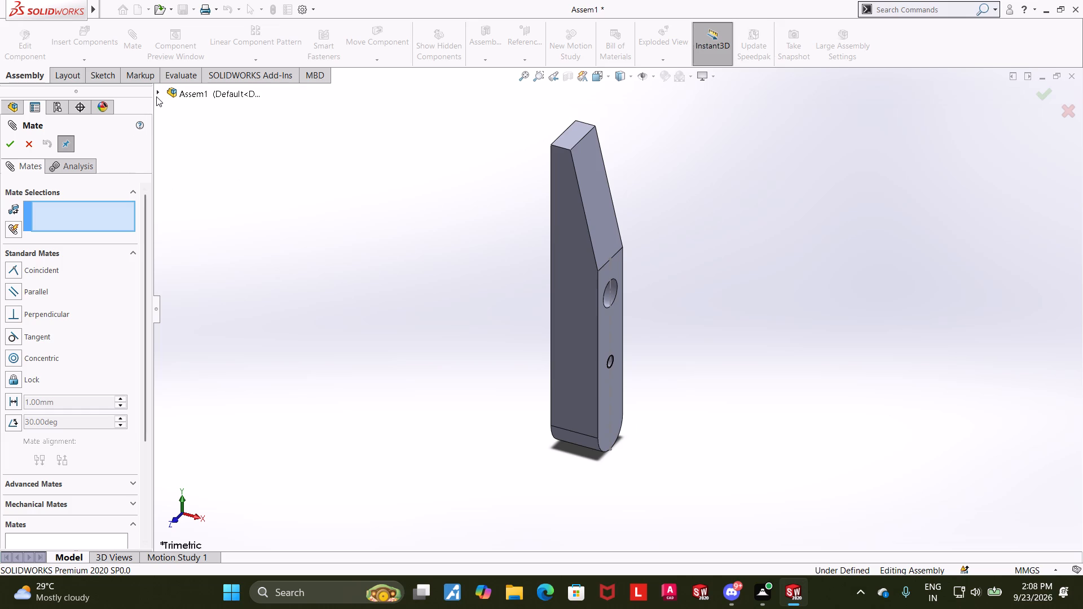
pyautogui.click(156, 96)
pyautogui.click(200, 147)
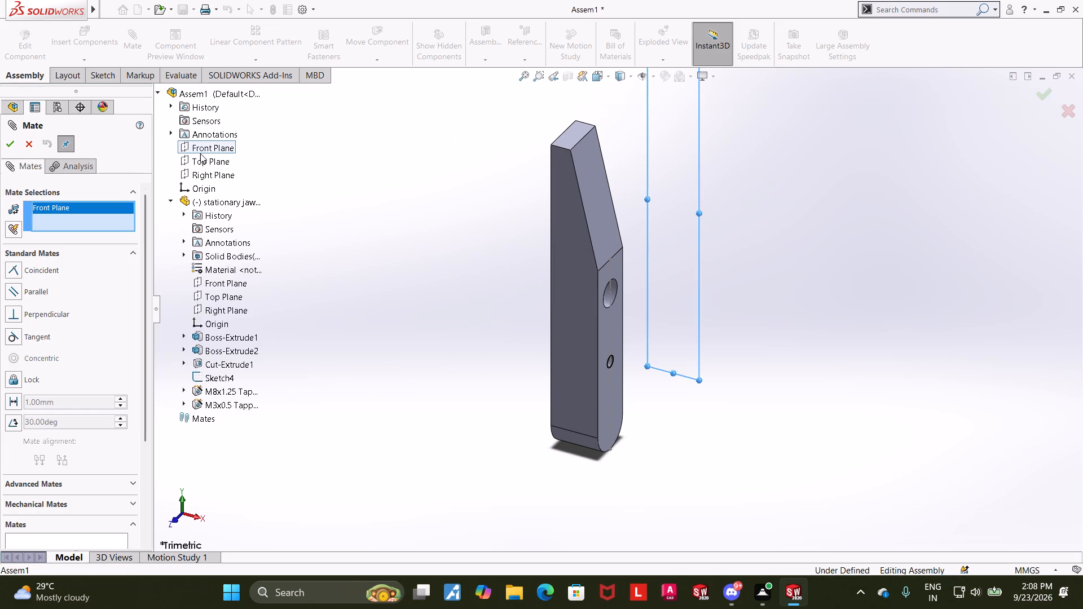
pyautogui.keyDown('ctrl'); pyautogui.click(218, 285); pyautogui.keyUp('ctrl')
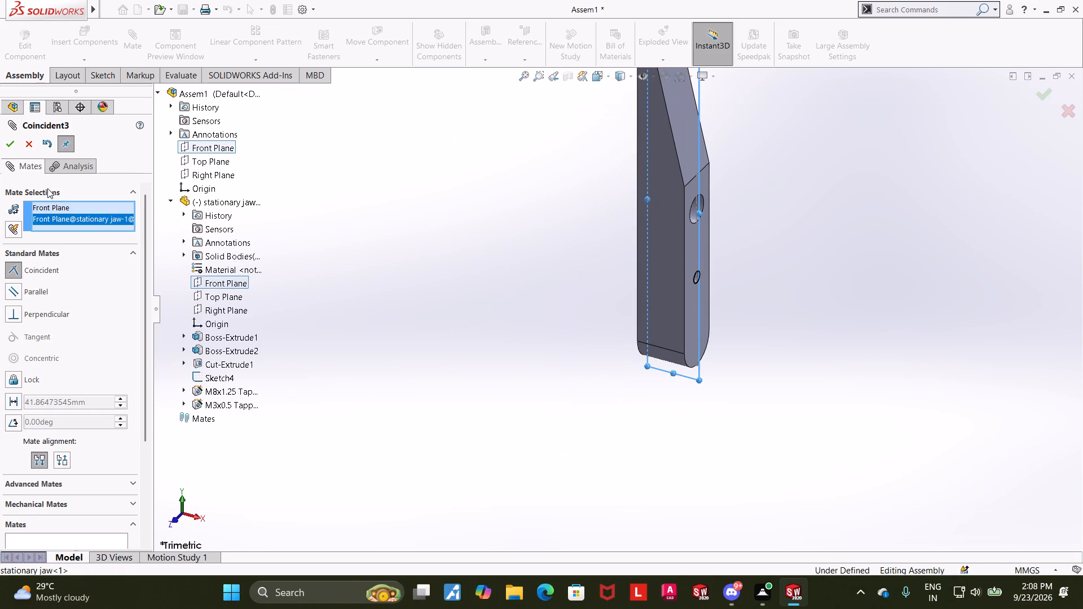
pyautogui.click(12, 151)
pyautogui.click(391, 214)
# Mate the stationary jaw's Top Plane coincident with the assembly's Top Plane.
pyautogui.click(209, 156)
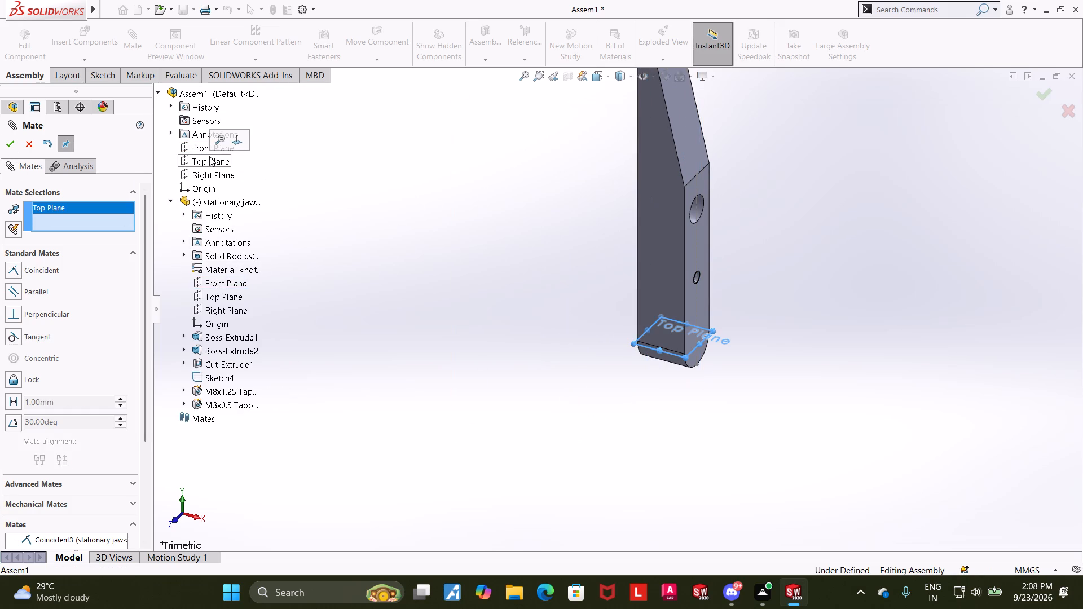
pyautogui.keyDown('ctrl'); pyautogui.click(228, 293); pyautogui.keyUp('ctrl')
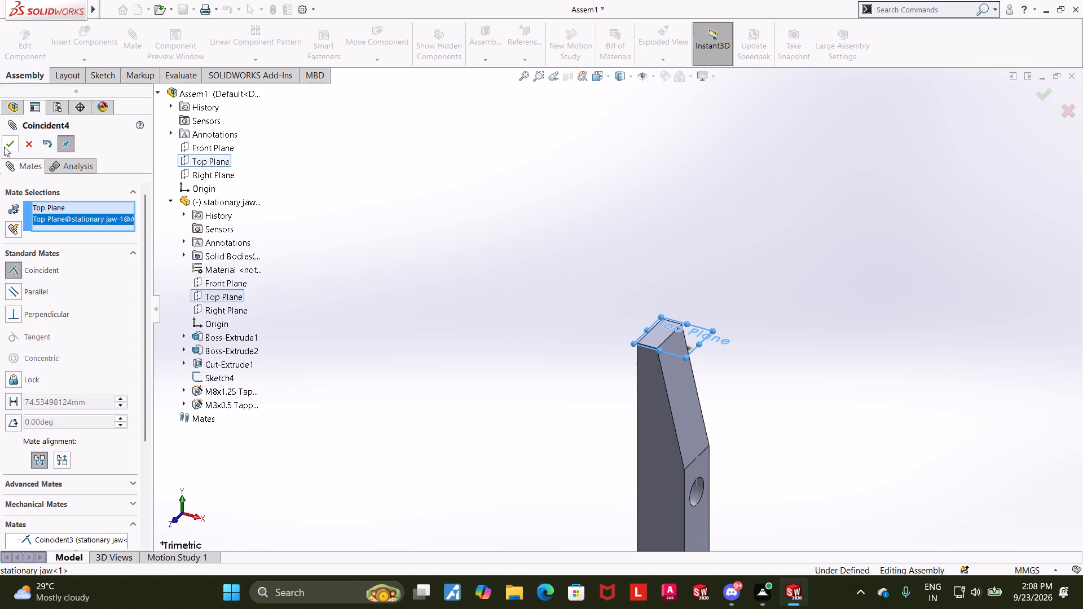
pyautogui.click(4, 147)
# Mate the stationary jaw's Right Plane coincident with the assembly's Right Plane and finish mating.
pyautogui.click(197, 171)
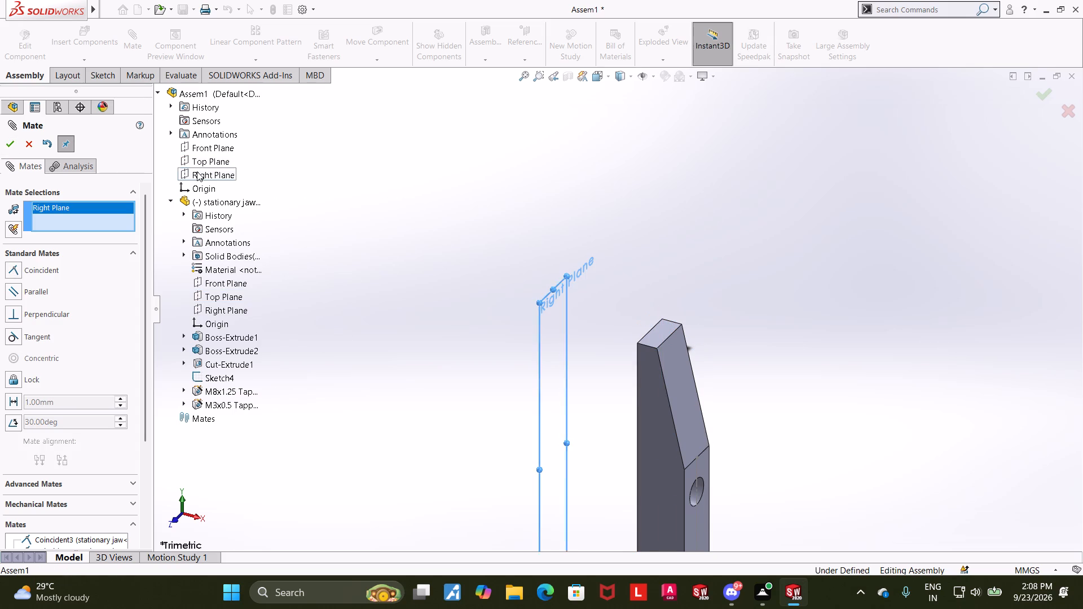
pyautogui.keyDown('ctrl'); pyautogui.click(229, 307); pyautogui.keyUp('ctrl')
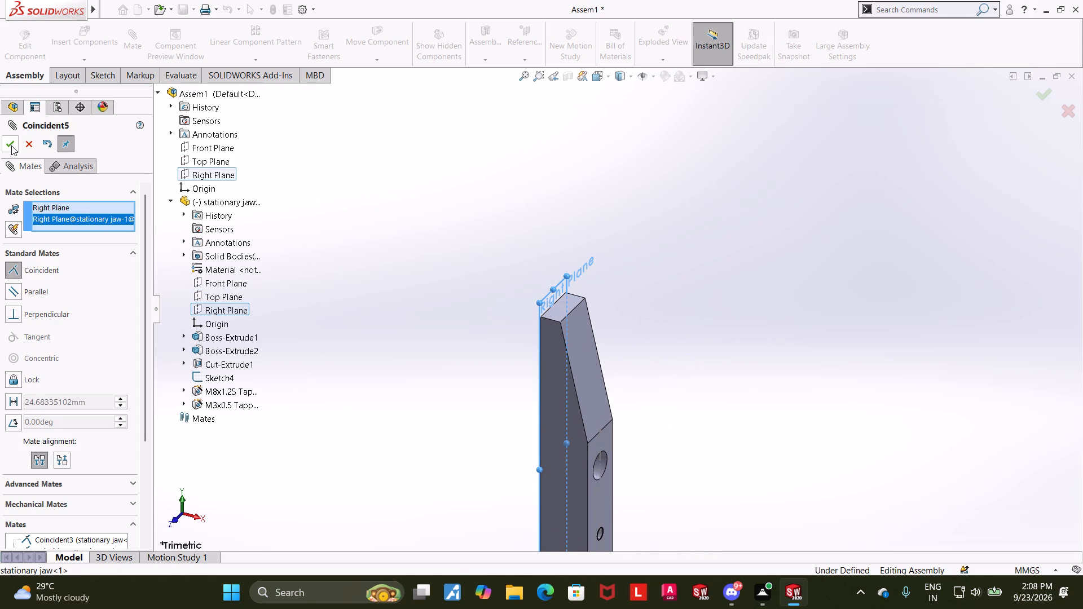
pyautogui.click(11, 145)
pyautogui.scroll(4, 670, 306)
pyautogui.scroll(-3, 610, 417)
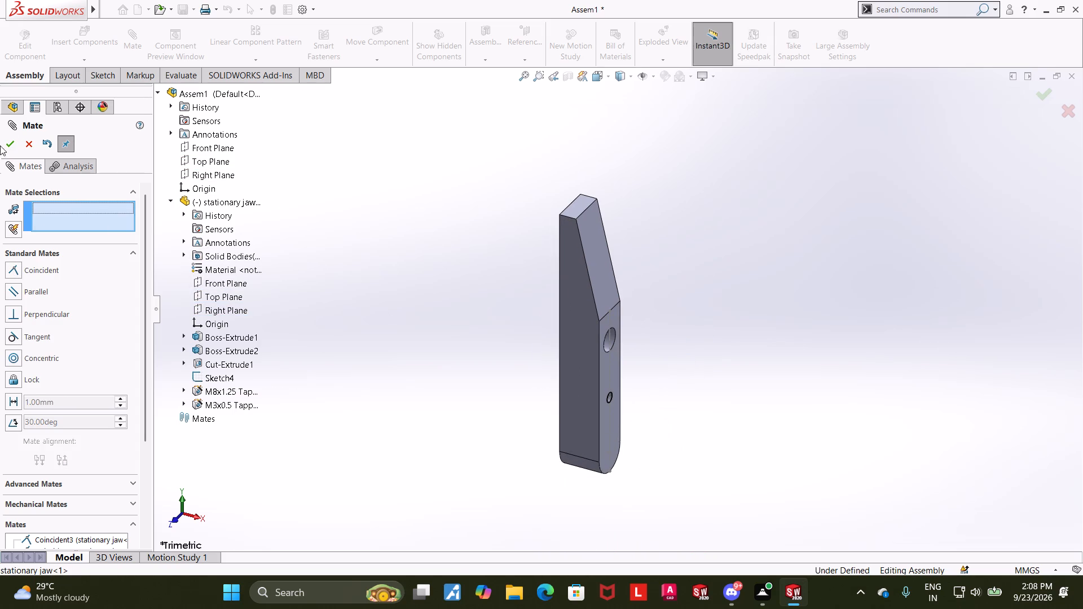
pyautogui.click(22, 142)
pyautogui.scroll(-2, 622, 457)
pyautogui.click(729, 390)
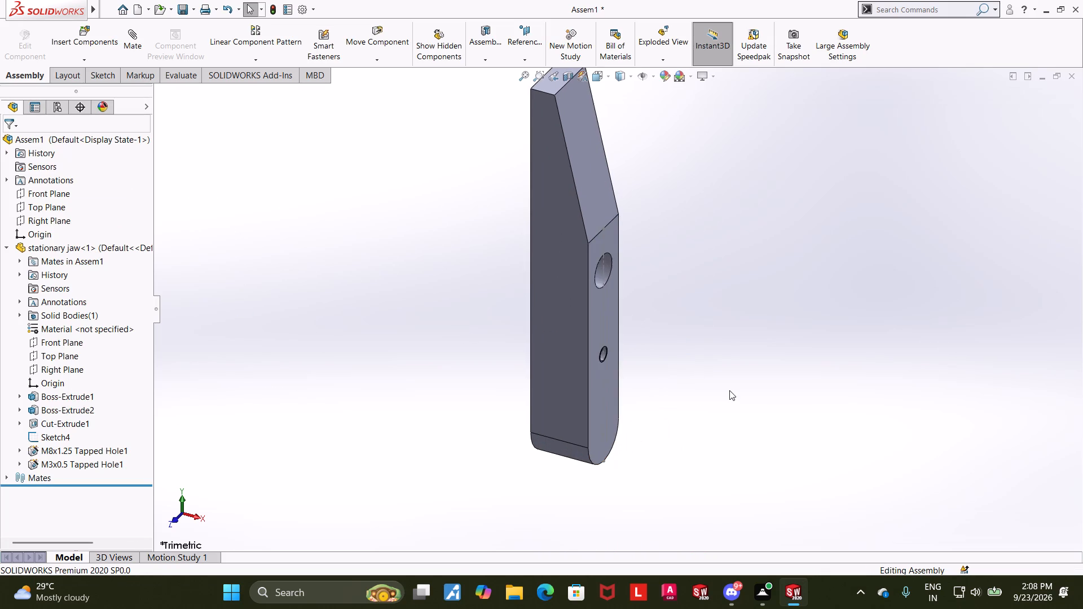
# Fix the stationary jaw in place in the assembly.
pyautogui.scroll(3, 664, 286)
pyautogui.scroll(-2, 660, 265)
pyautogui.moveTo(403, 269); pyautogui.dragTo(424, 245, button='middle')
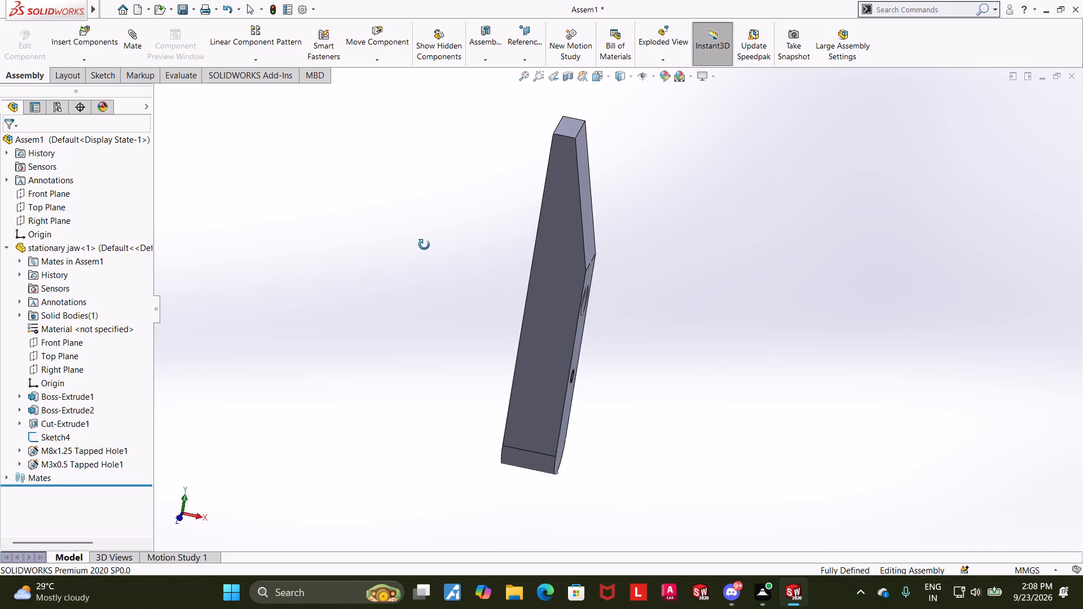
pyautogui.moveTo(424, 245); pyautogui.dragTo(418, 242, button='middle')
pyautogui.rightClick(552, 257)
pyautogui.click(579, 374)
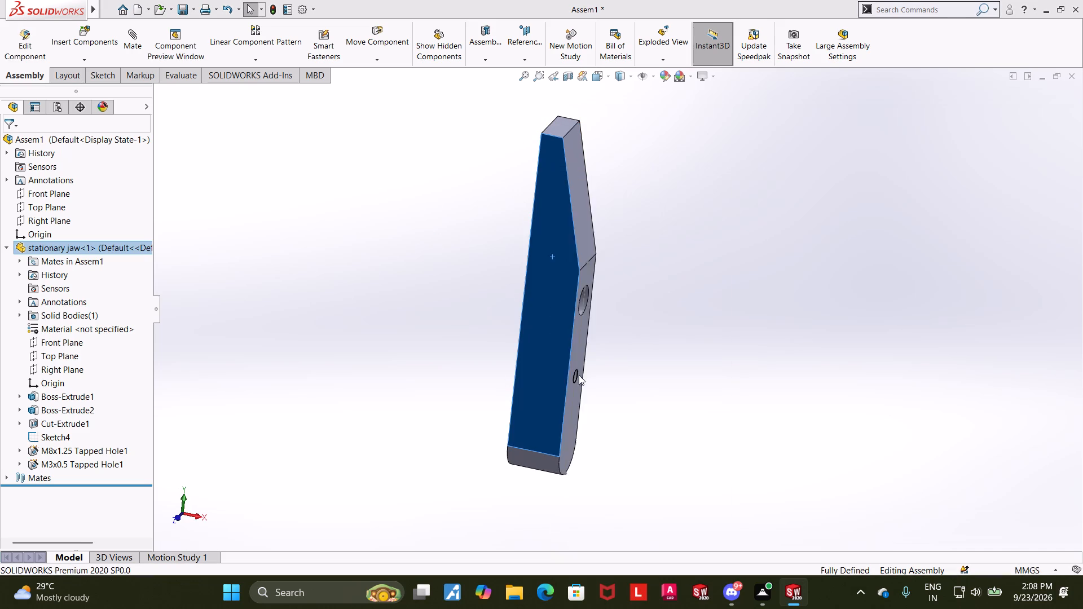
# Examine the stationary jaw and its holes from several sides.
pyautogui.scroll(1, 560, 391)
pyautogui.moveTo(623, 299); pyautogui.dragTo(689, 315, button='middle')
pyautogui.moveTo(632, 273); pyautogui.dragTo(630, 294, button='middle')
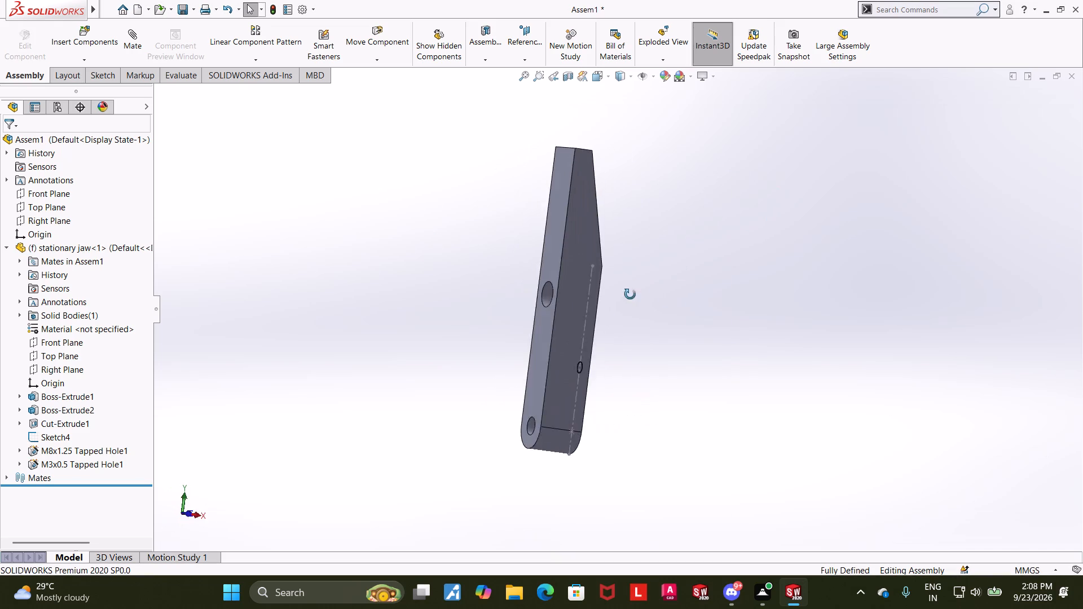
pyautogui.moveTo(630, 294); pyautogui.dragTo(589, 329, button='middle')
pyautogui.moveTo(606, 222); pyautogui.dragTo(676, 189, button='middle')
pyautogui.moveTo(615, 292); pyautogui.dragTo(568, 232, button='middle')
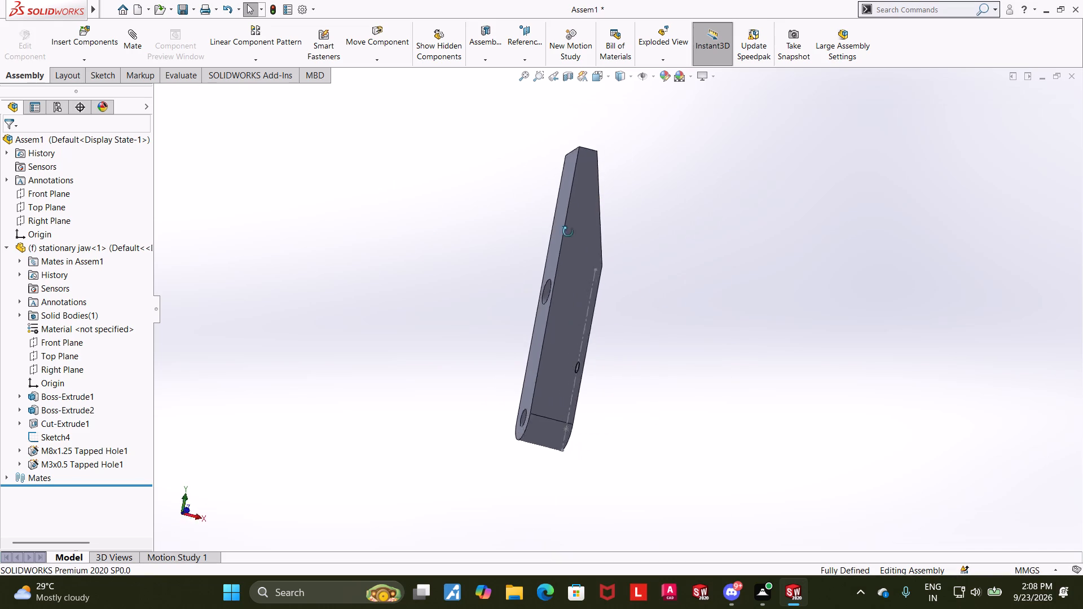
pyautogui.moveTo(568, 232); pyautogui.dragTo(509, 369, button='middle')
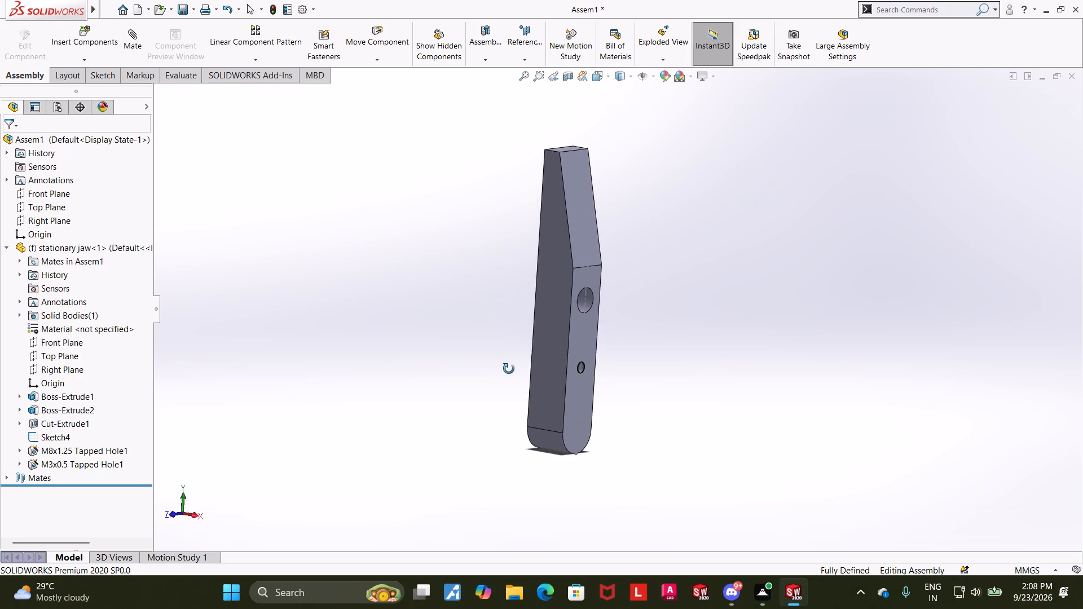
pyautogui.moveTo(509, 369); pyautogui.dragTo(547, 332, button='middle')
pyautogui.moveTo(511, 385); pyautogui.dragTo(502, 405, button='middle')
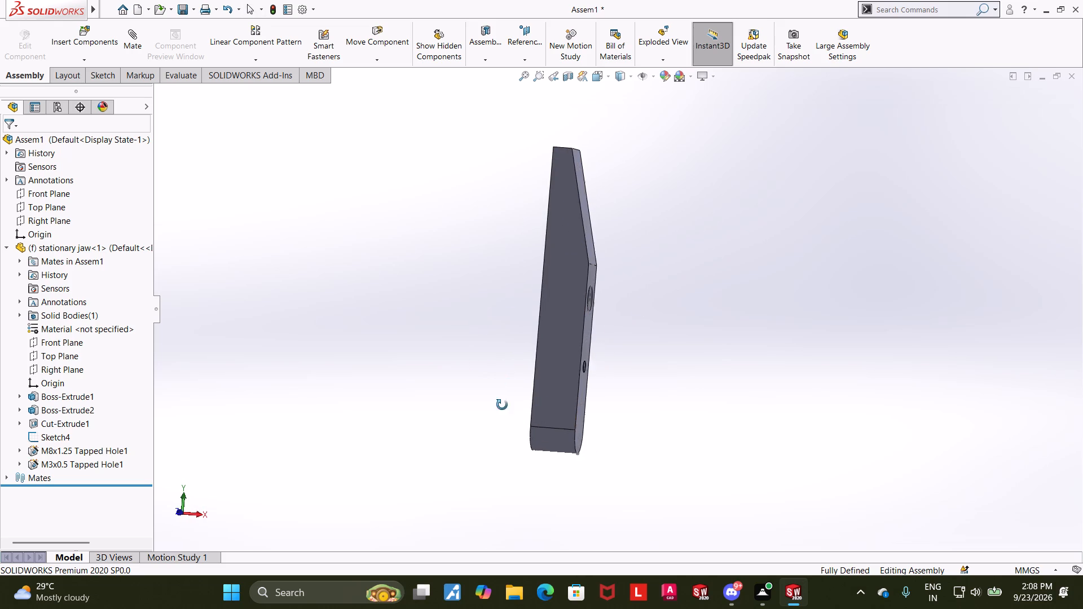
pyautogui.moveTo(502, 405); pyautogui.dragTo(490, 418, button='middle')
pyautogui.scroll(-2, 610, 188)
pyautogui.scroll(3, 616, 233)
pyautogui.moveTo(623, 271); pyautogui.dragTo(616, 315, button='middle')
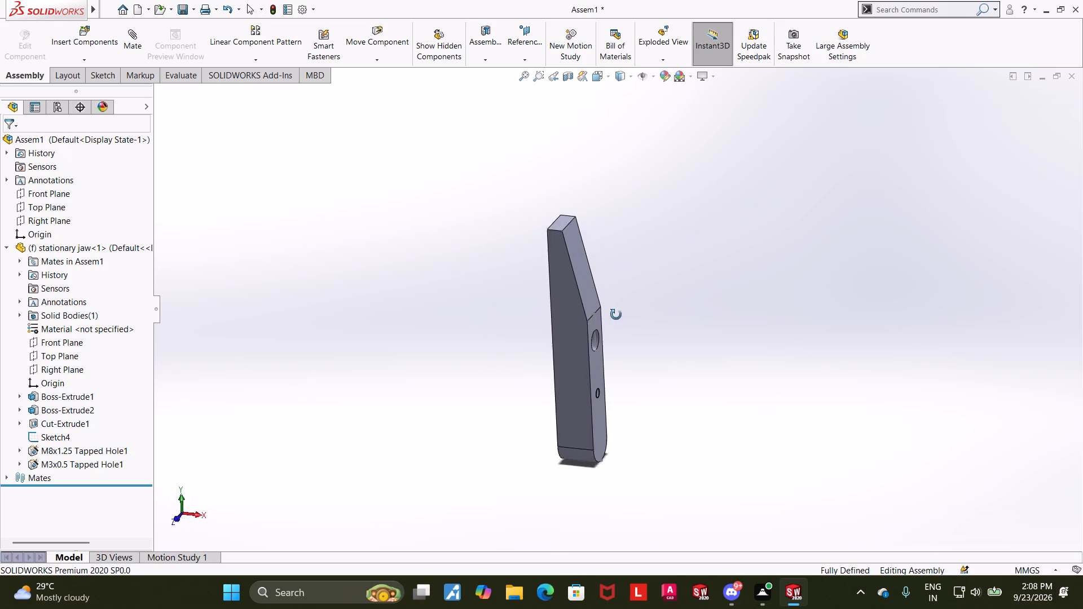
pyautogui.moveTo(616, 315); pyautogui.dragTo(626, 286, button='middle')
pyautogui.scroll(1, 630, 285)
pyautogui.scroll(-4, 549, 420)
pyautogui.moveTo(585, 325); pyautogui.dragTo(578, 324, button='middle')
pyautogui.scroll(3, 578, 324)
pyautogui.moveTo(663, 193); pyautogui.dragTo(625, 243, button='middle')
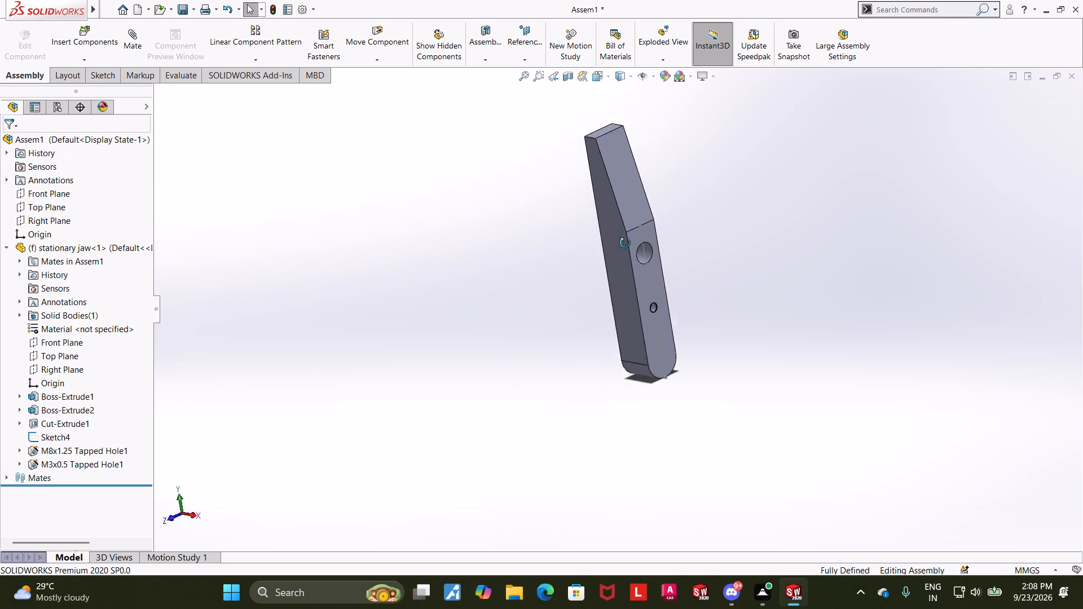
# Insert the Moving Jaw part into the assembly beside the stationary jaw.
pyautogui.moveTo(625, 243); pyautogui.dragTo(667, 205, button='middle')
pyautogui.scroll(-2, 676, 135)
pyautogui.click(82, 33)
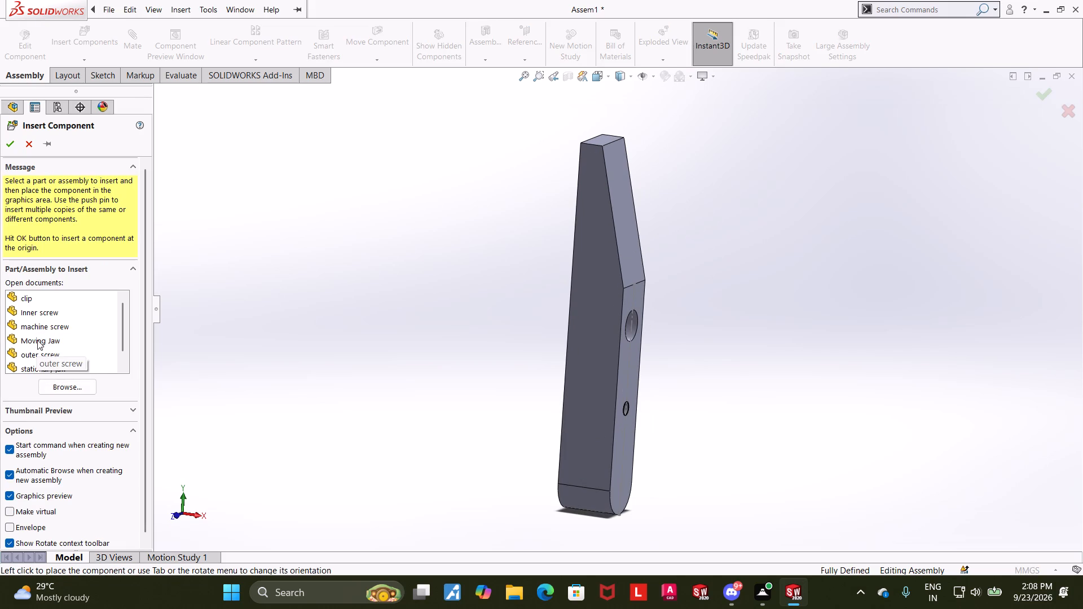
pyautogui.click(37, 340)
pyautogui.click(419, 270)
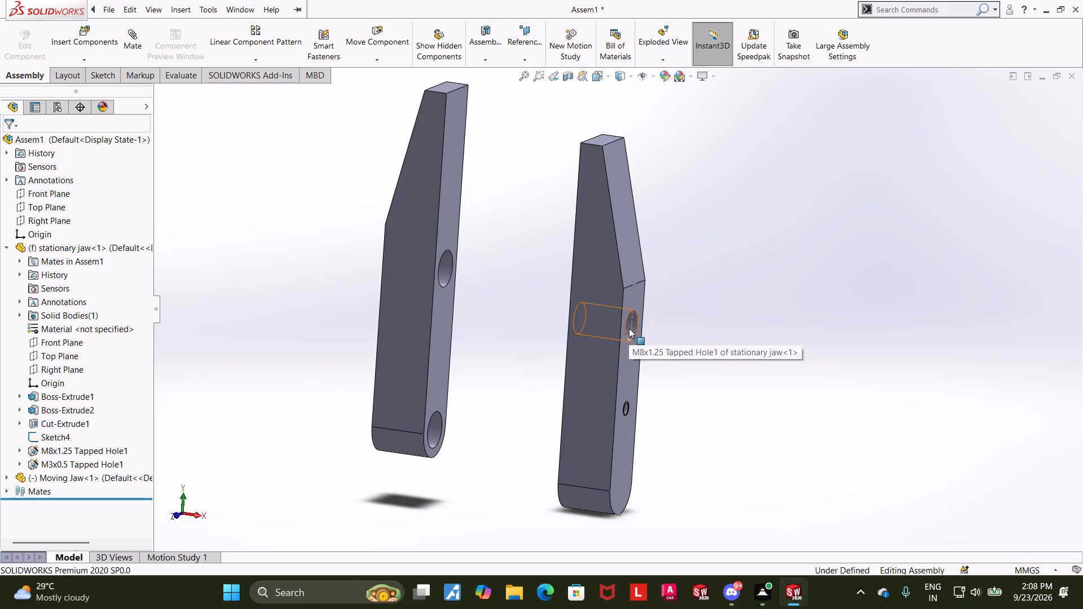
# Mate the moving jaw's middle hole concentric with the stationary jaw's M8 tapped hole.
pyautogui.click(629, 328)
pyautogui.moveTo(639, 337); pyautogui.dragTo(608, 347, button='middle')
pyautogui.keyDown('ctrl'); pyautogui.click(429, 262); pyautogui.keyUp('ctrl')
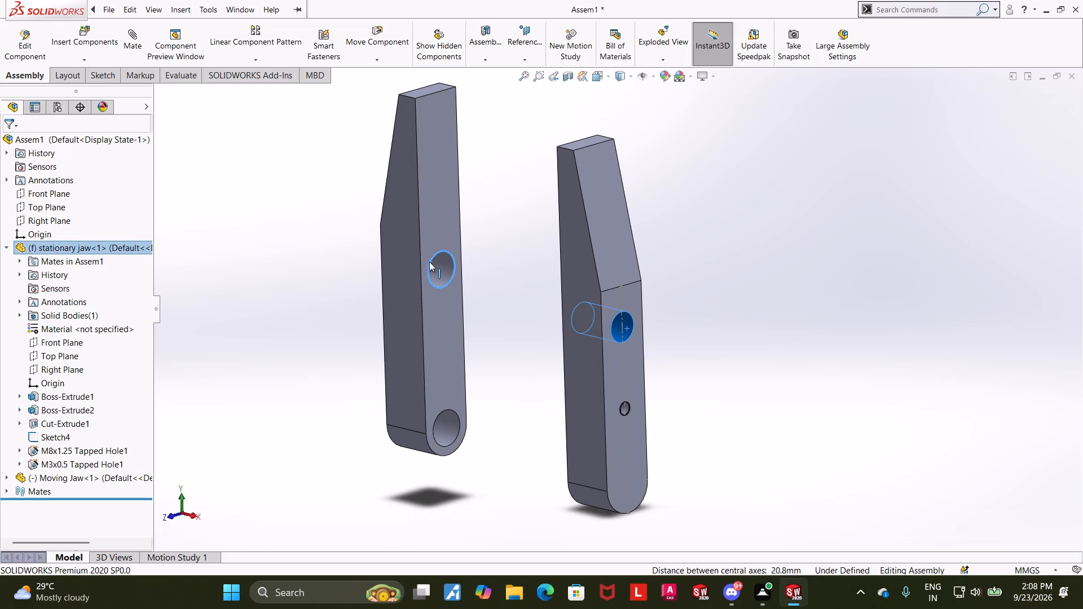
pyautogui.click(495, 305)
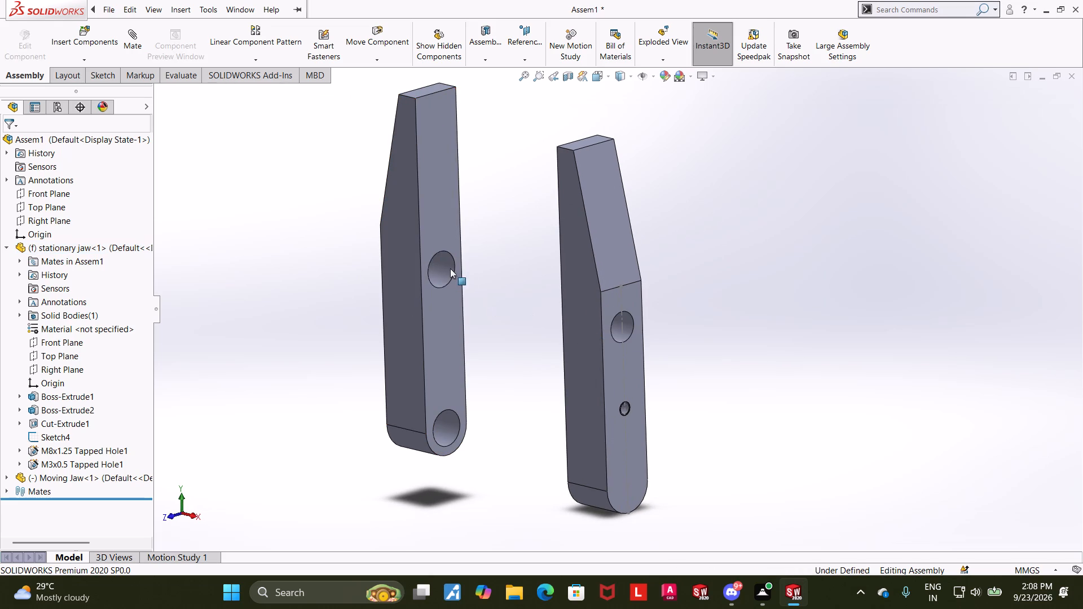
pyautogui.click(446, 268)
pyautogui.keyDown('ctrl'); pyautogui.click(628, 329); pyautogui.keyUp('ctrl')
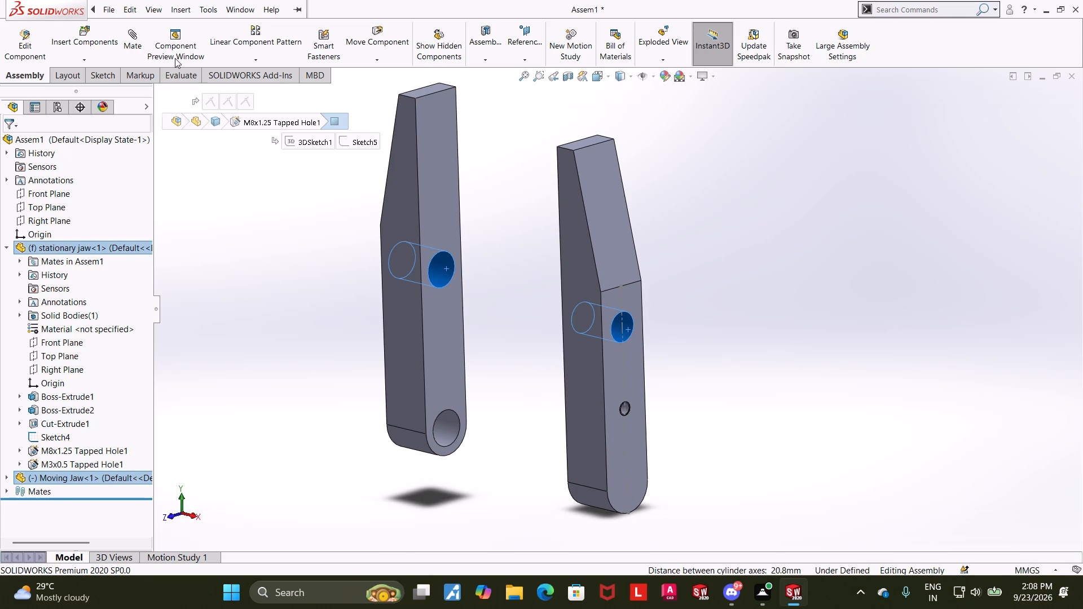
pyautogui.click(140, 36)
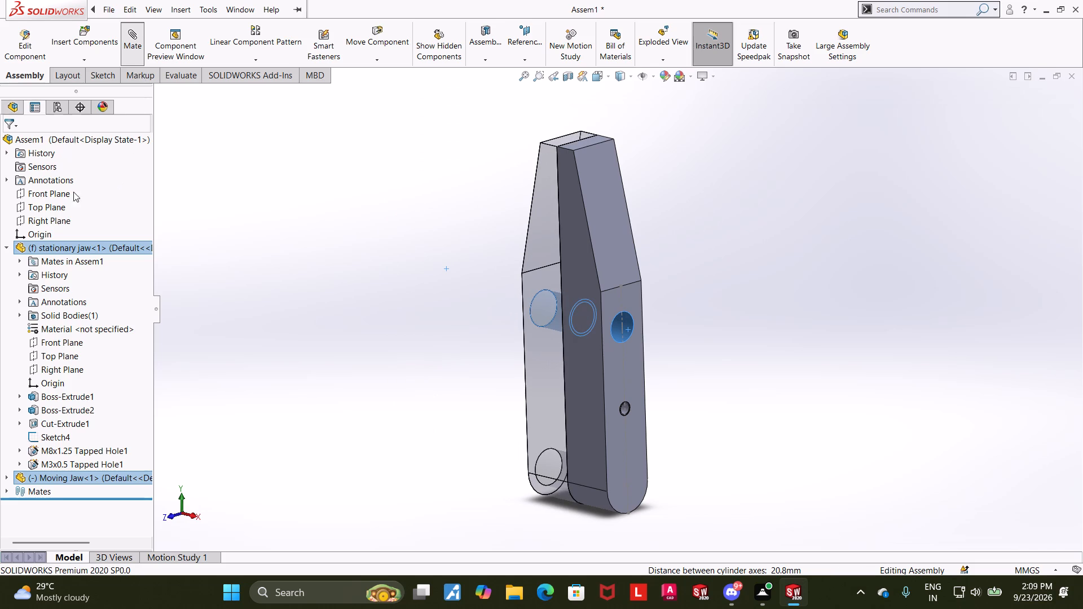
pyautogui.click(12, 138)
# Slide the moving jaw away from the stationary jaw, mate their bottom-end holes concentric, and finish mating.
pyautogui.moveTo(339, 293); pyautogui.dragTo(416, 238, button='middle')
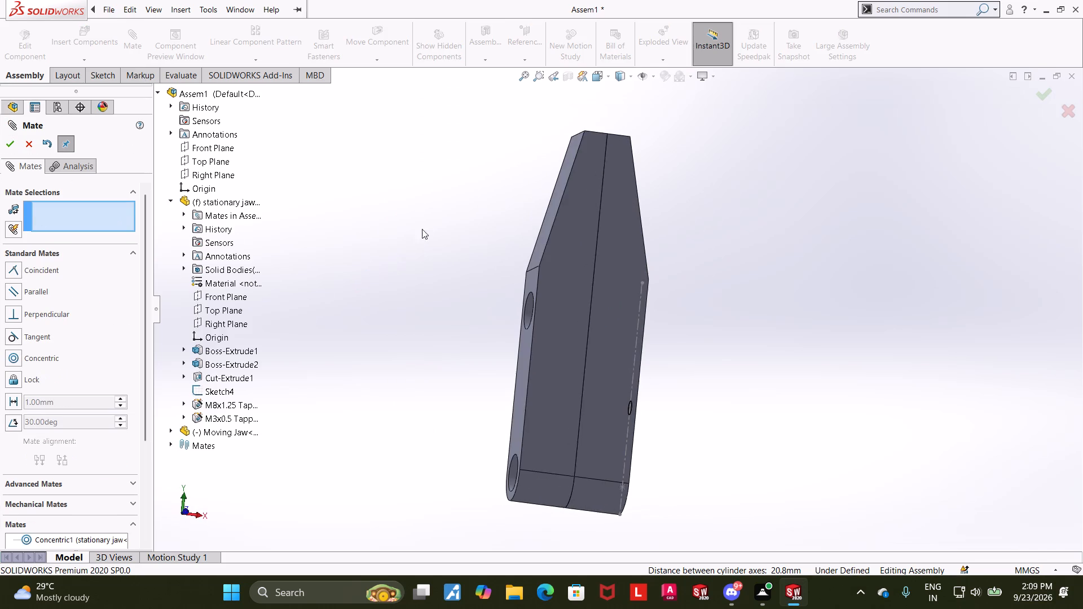
pyautogui.moveTo(555, 341); pyautogui.dragTo(442, 316)
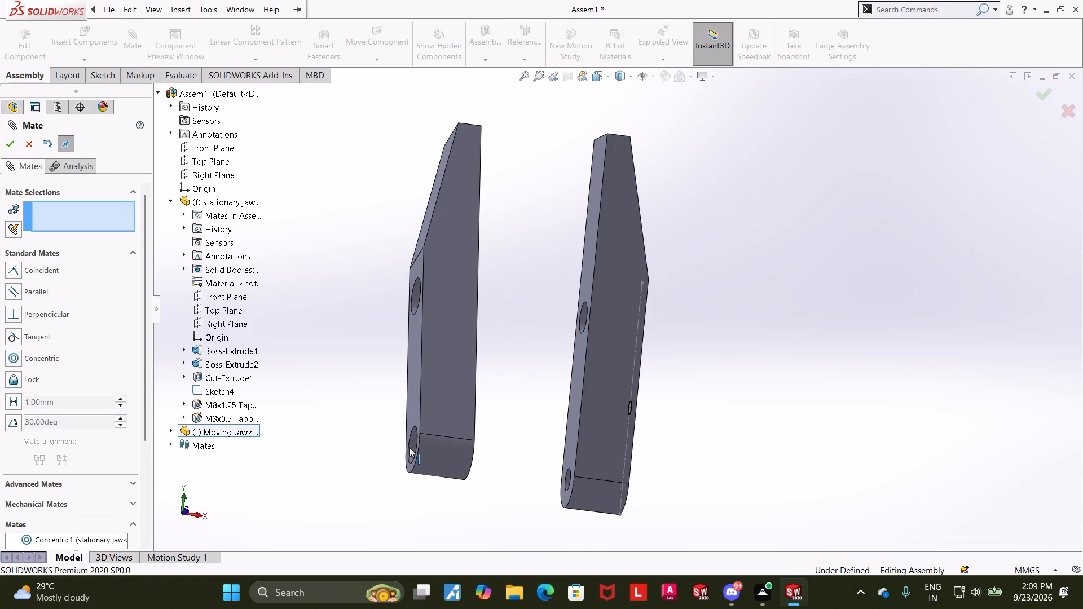
pyautogui.moveTo(444, 480); pyautogui.dragTo(491, 510, button='middle')
pyautogui.click(485, 469)
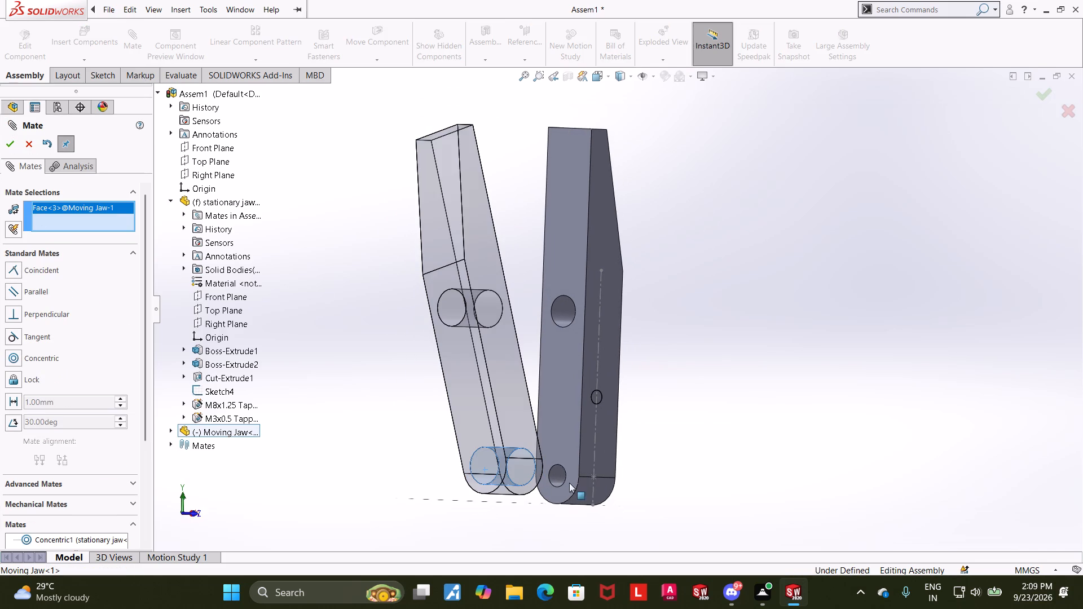
pyautogui.keyDown('ctrl'); pyautogui.click(556, 475); pyautogui.keyUp('ctrl')
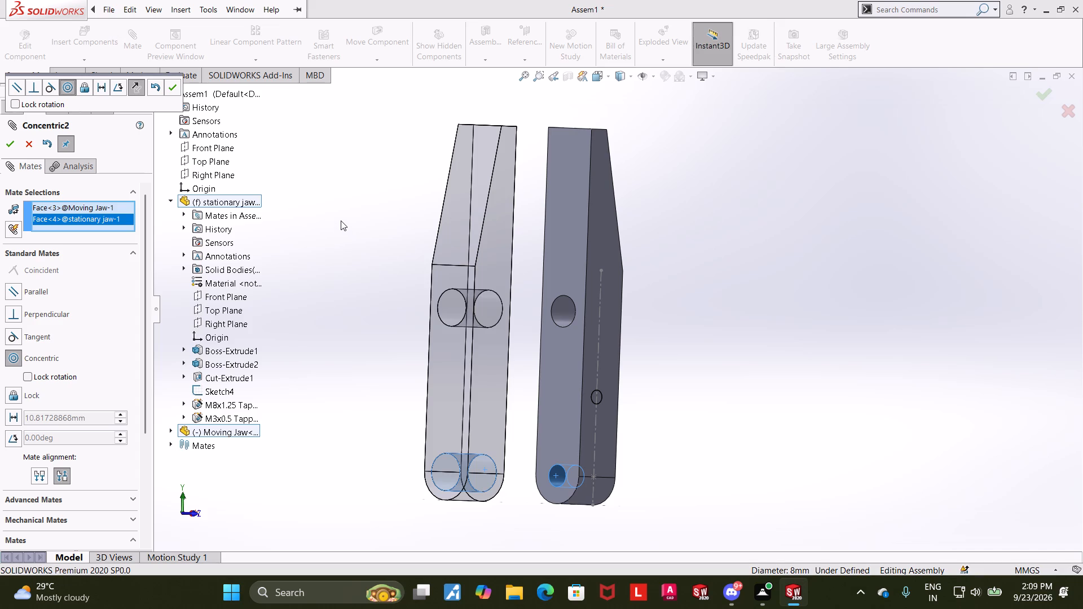
pyautogui.click(12, 147)
pyautogui.moveTo(787, 336); pyautogui.dragTo(708, 359, button='middle')
pyautogui.scroll(1, 715, 345)
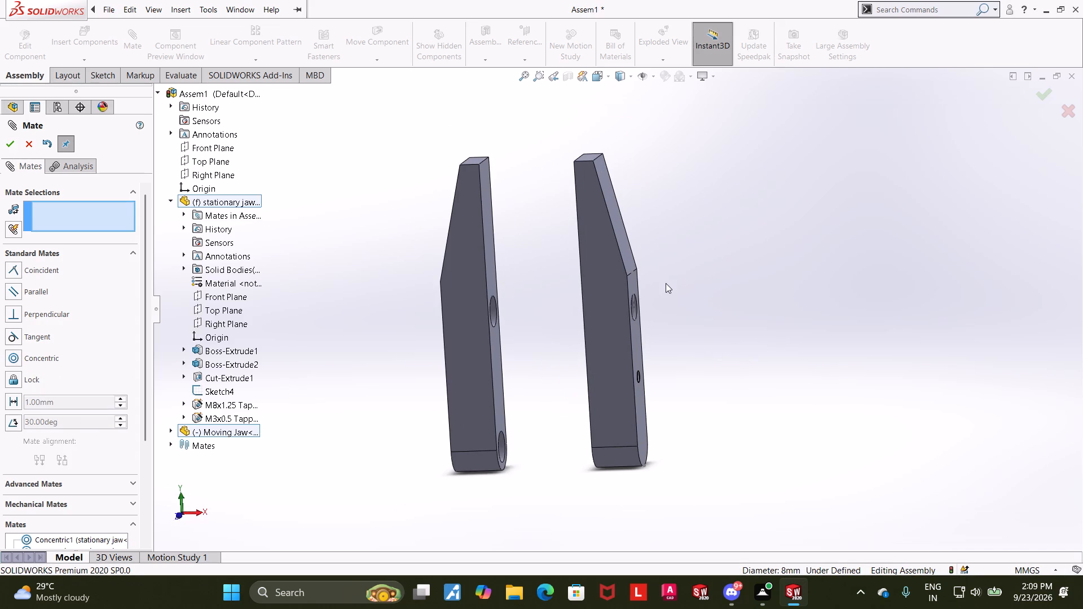
pyautogui.moveTo(676, 222); pyautogui.dragTo(671, 233, button='middle')
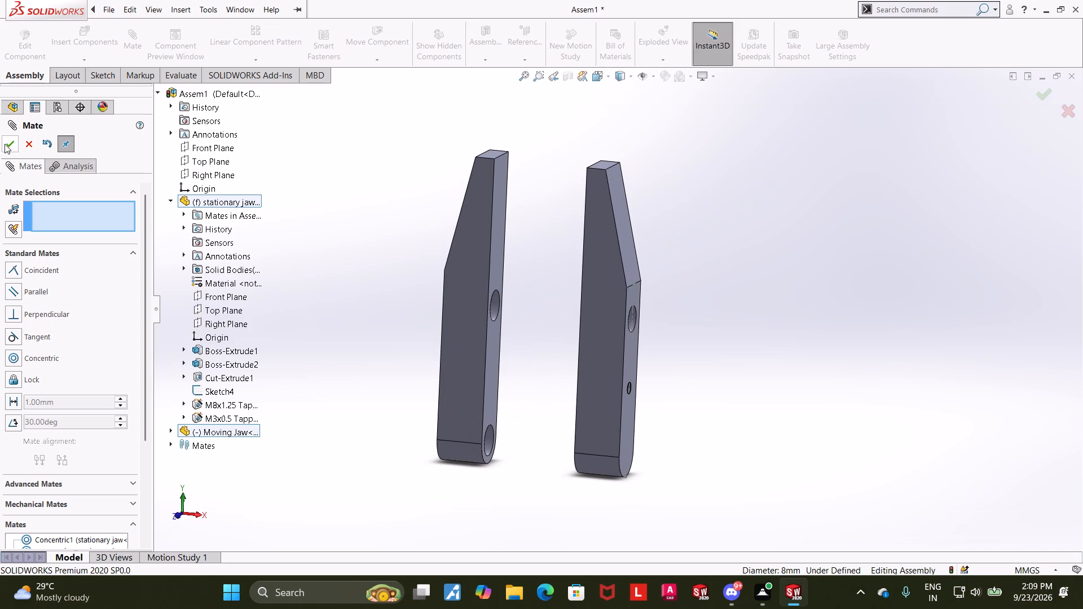
pyautogui.click(27, 144)
# Insert the Inner screw part into the assembly on the stationary jaw's outer side.
pyautogui.click(111, 28)
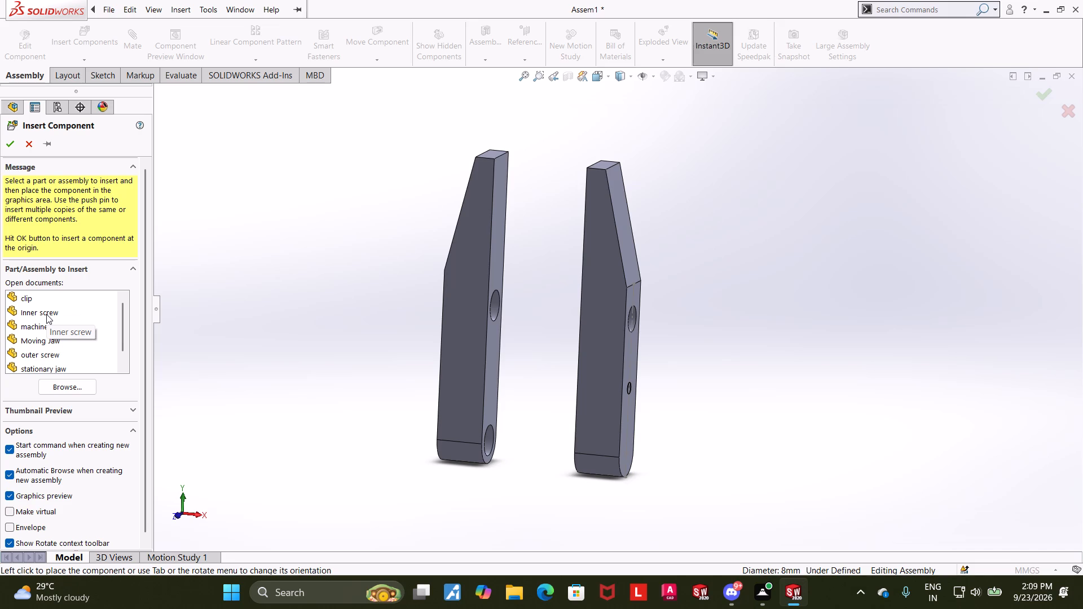
pyautogui.click(46, 314)
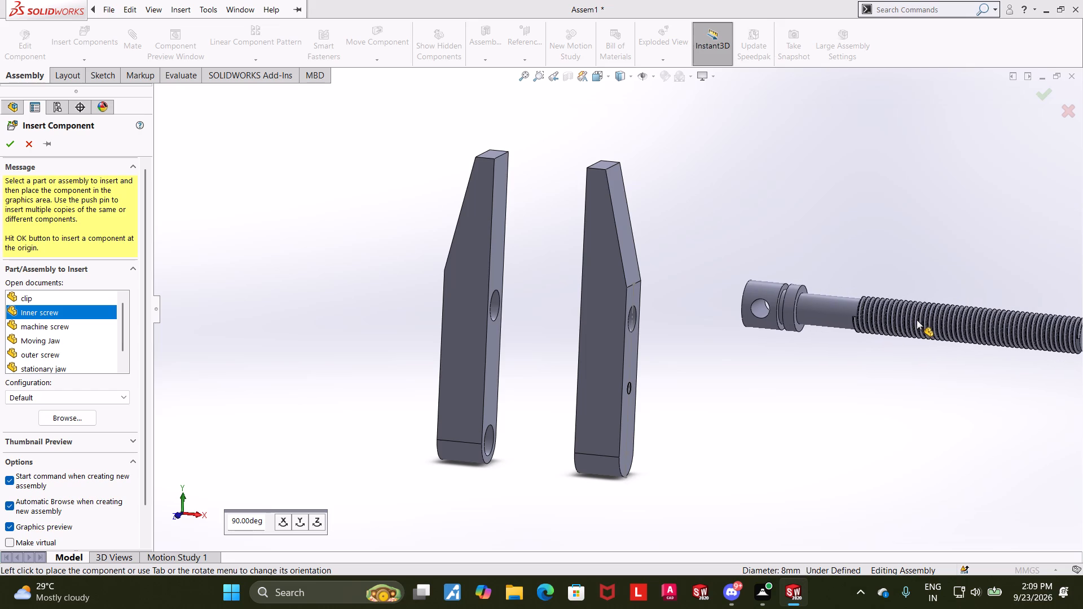
pyautogui.click(917, 320)
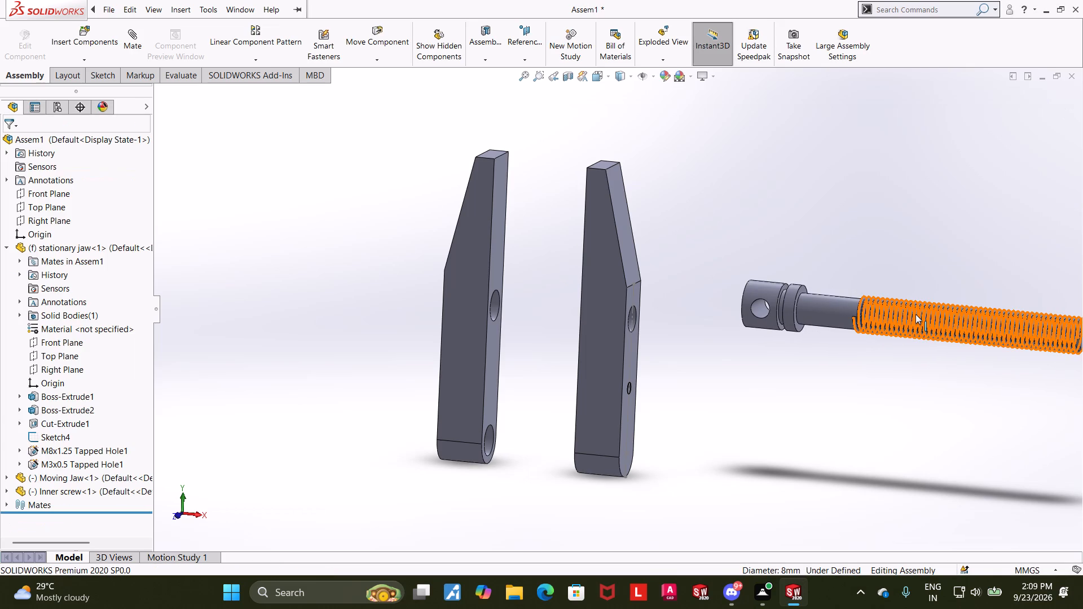
# Rotate the inner screw about half a turn so its threaded end points toward the jaws.
pyautogui.scroll(4, 900, 373)
pyautogui.scroll(-2, 852, 304)
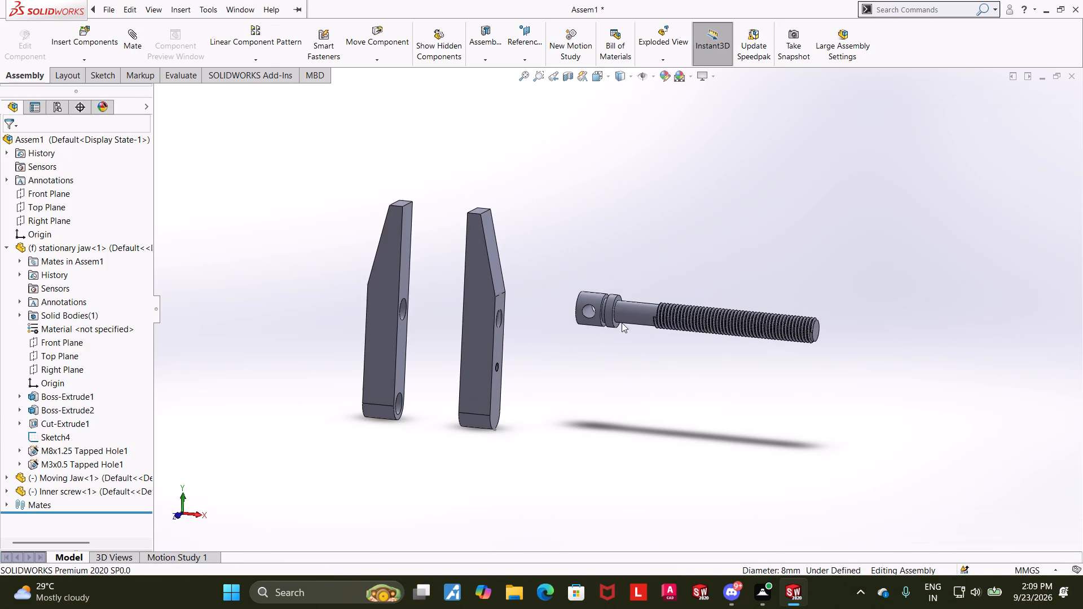
pyautogui.rightClick(633, 314)
pyautogui.click(674, 383)
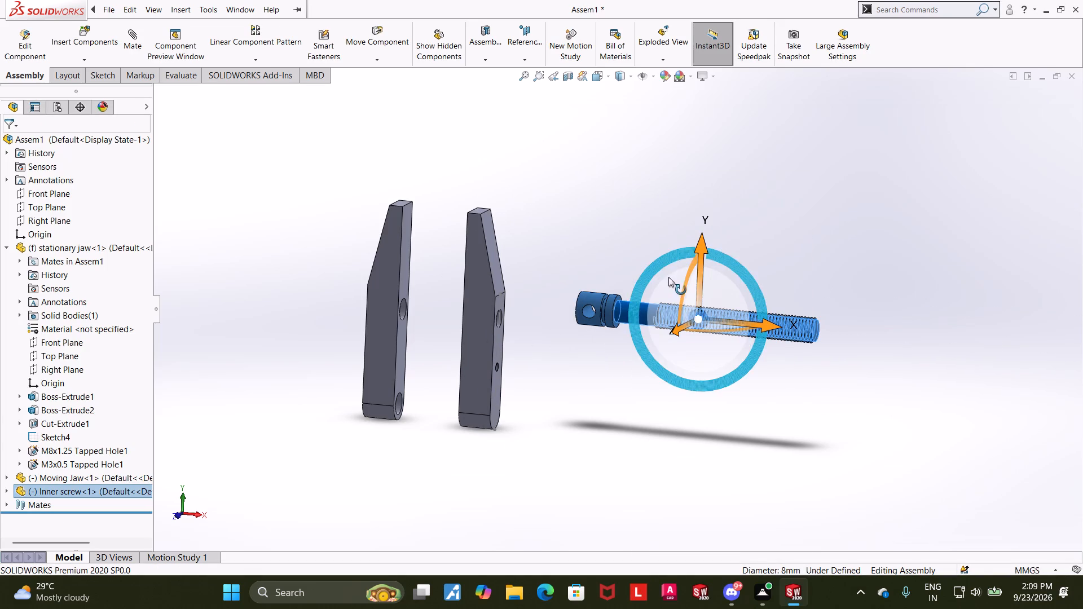
pyautogui.moveTo(679, 260); pyautogui.dragTo(781, 473)
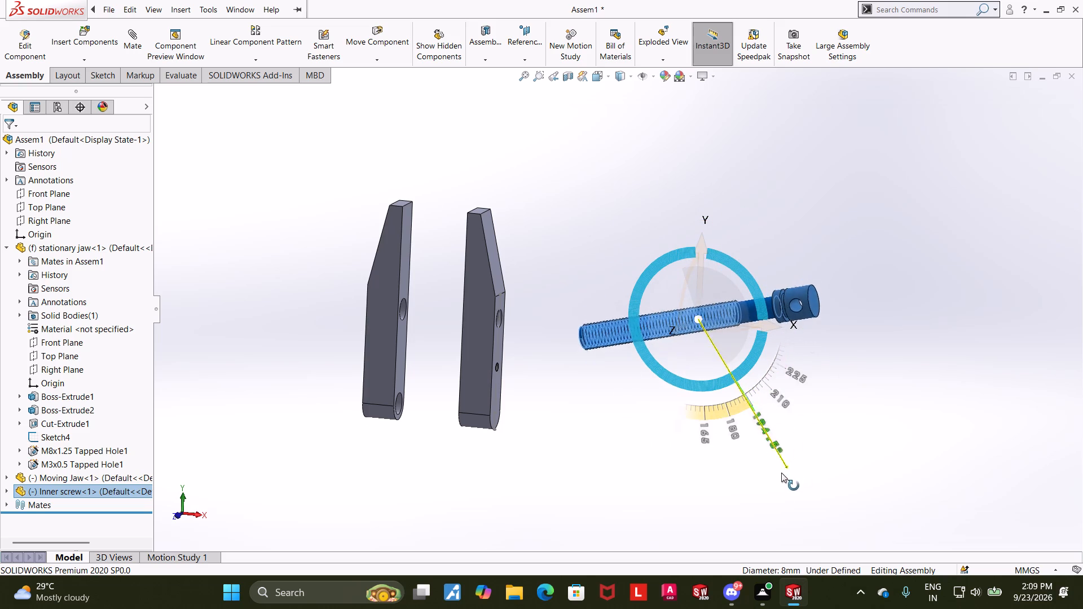
pyautogui.moveTo(781, 473); pyautogui.dragTo(759, 495)
pyautogui.click(798, 414)
# Mate the inner screw's cylindrical shank concentric with the stationary jaw's M8 tapped hole.
pyautogui.scroll(-4, 769, 300)
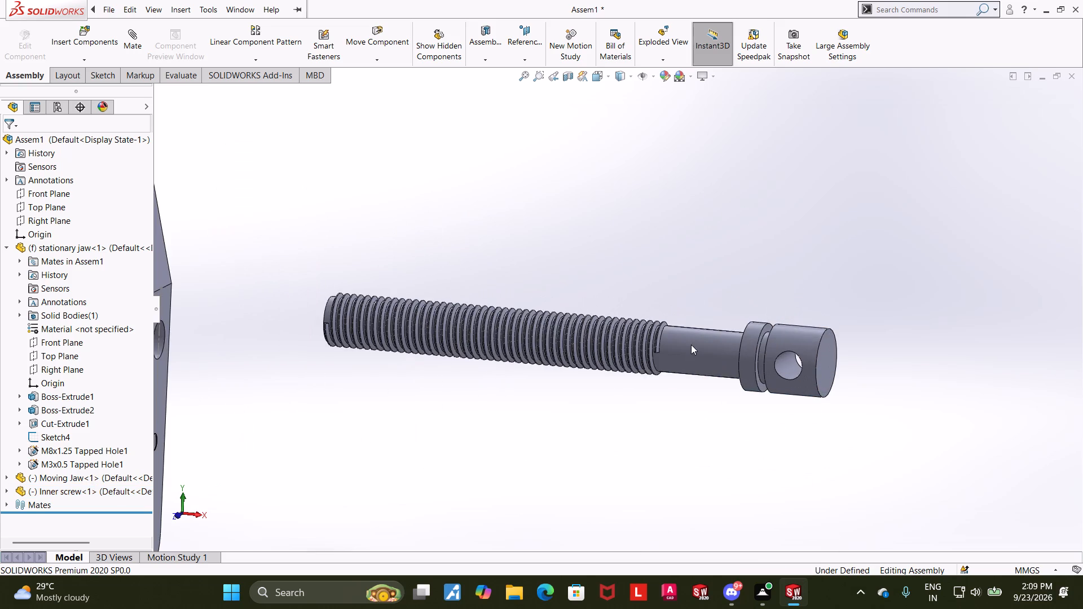
pyautogui.scroll(4, 691, 345)
pyautogui.click(648, 330)
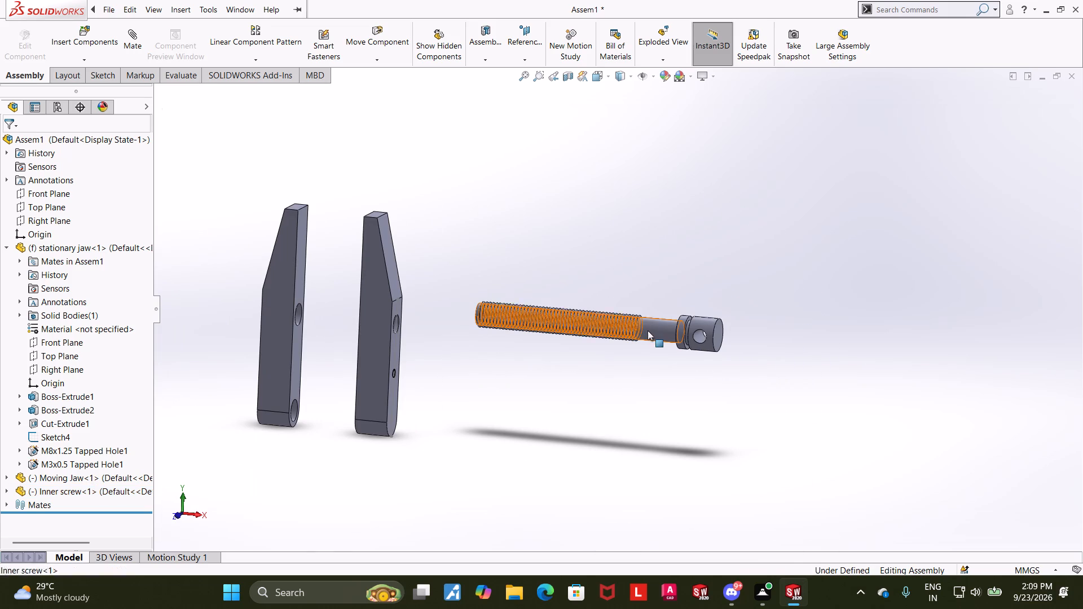
pyautogui.moveTo(409, 351); pyautogui.dragTo(367, 371, button='middle')
pyautogui.scroll(-4, 384, 307)
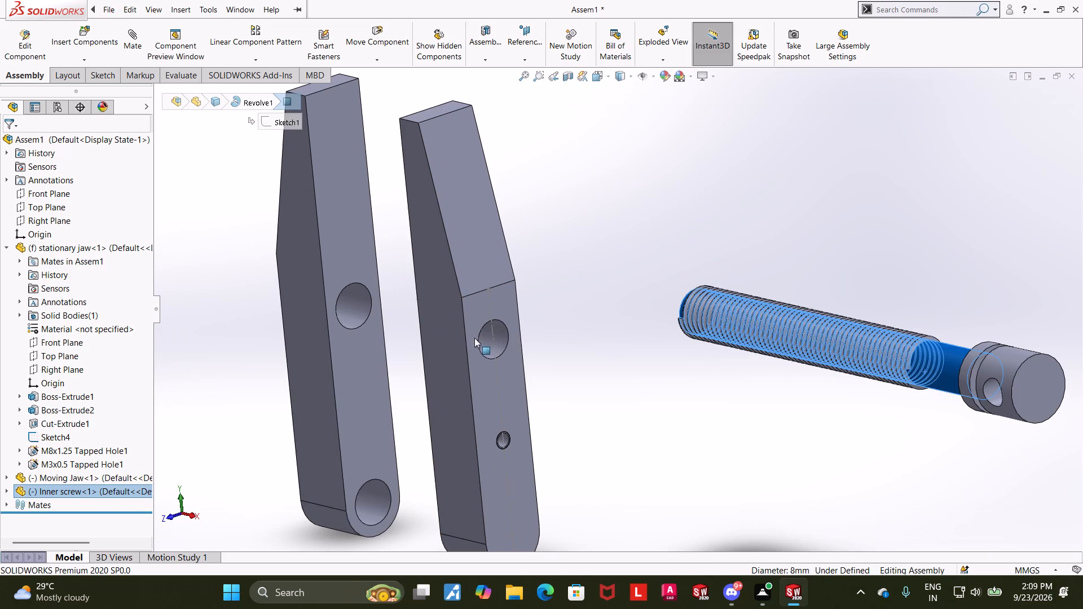
pyautogui.keyDown('ctrl'); pyautogui.click(481, 340); pyautogui.keyUp('ctrl')
pyautogui.click(134, 43)
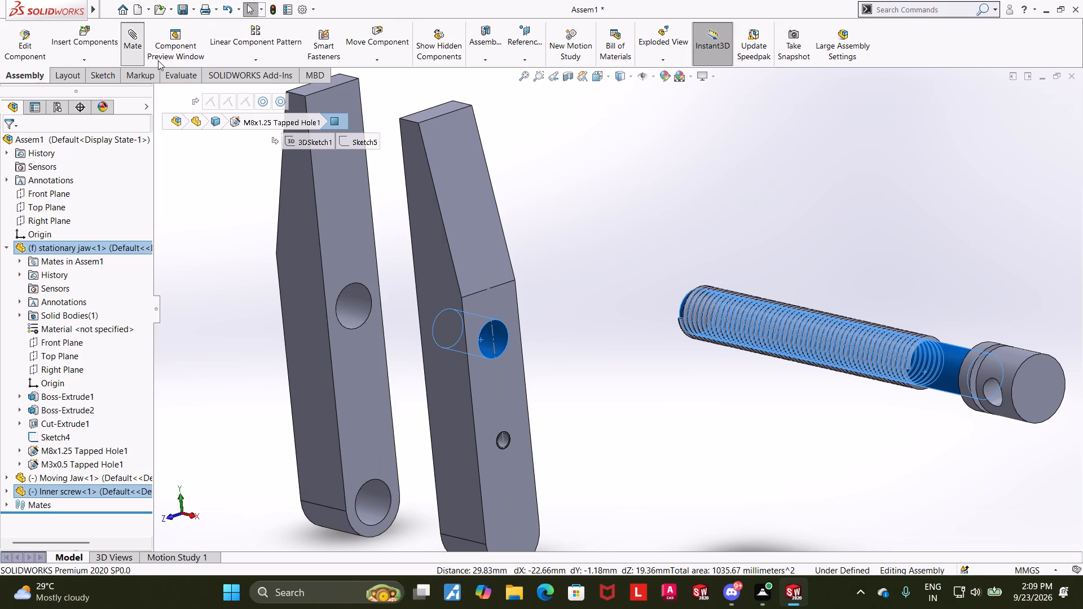
pyautogui.click(11, 142)
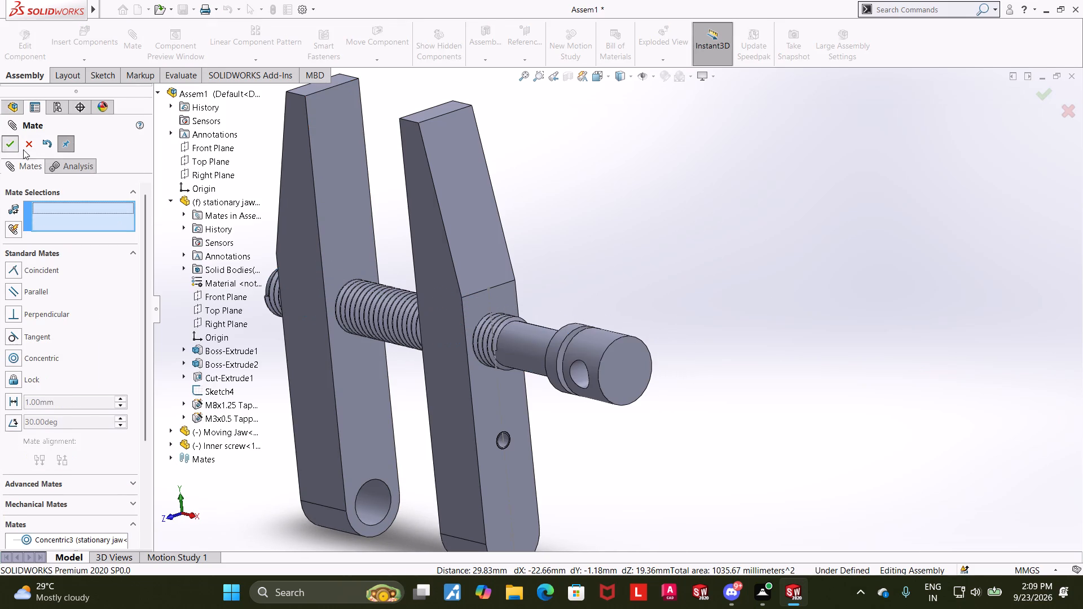
# Slide the inner screw along its axis until its head sits near the stationary jaw, and finish mating.
pyautogui.moveTo(622, 369); pyautogui.dragTo(576, 359)
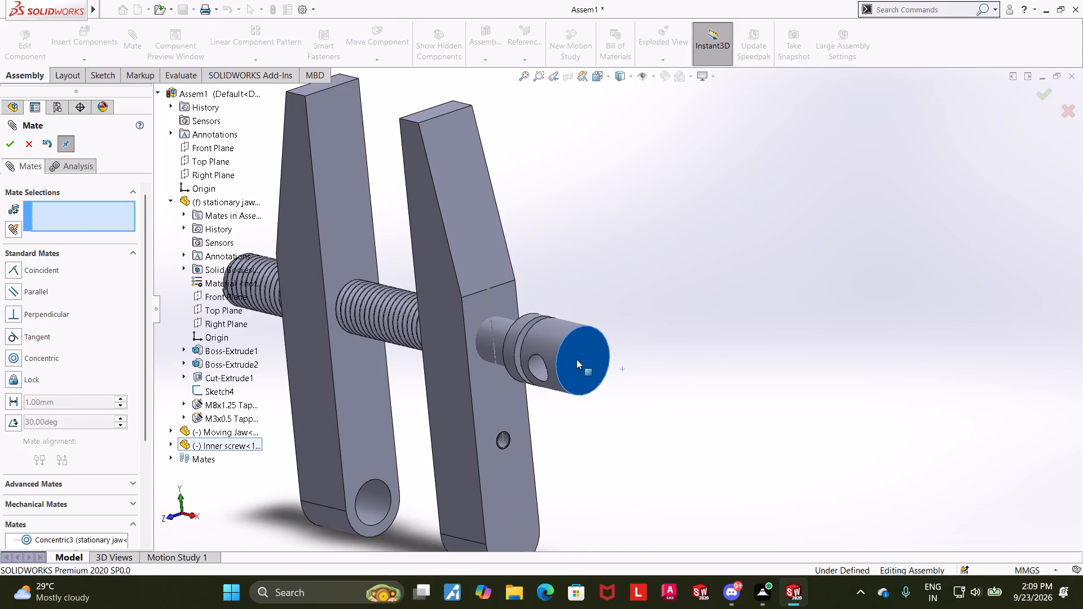
pyautogui.moveTo(576, 359); pyautogui.dragTo(653, 368)
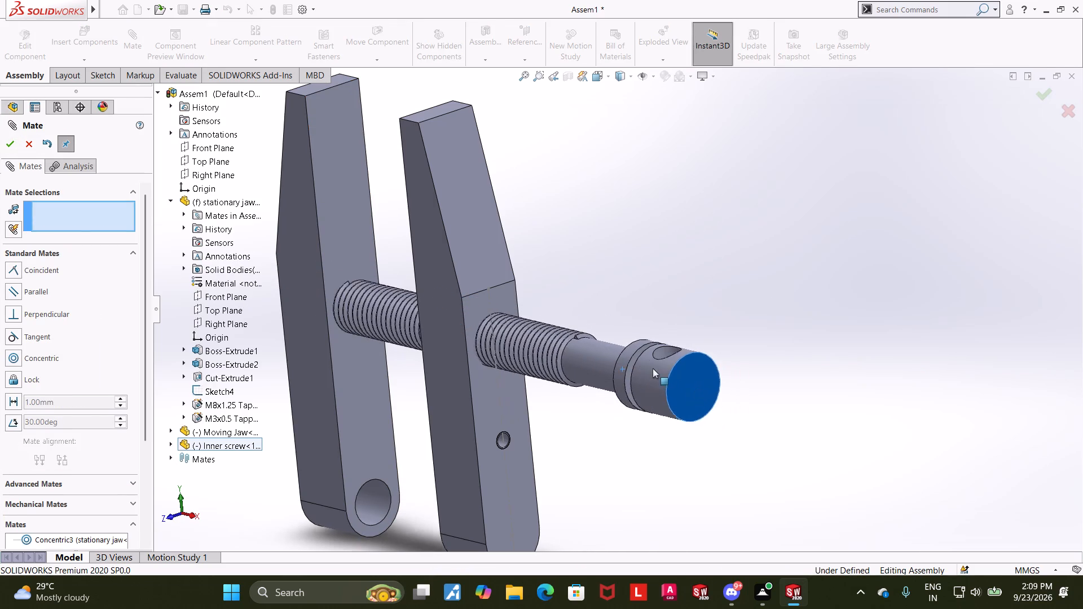
pyautogui.moveTo(653, 368); pyautogui.dragTo(572, 324)
pyautogui.moveTo(742, 251); pyautogui.dragTo(780, 245, button='middle')
pyautogui.scroll(3, 778, 244)
pyautogui.click(25, 145)
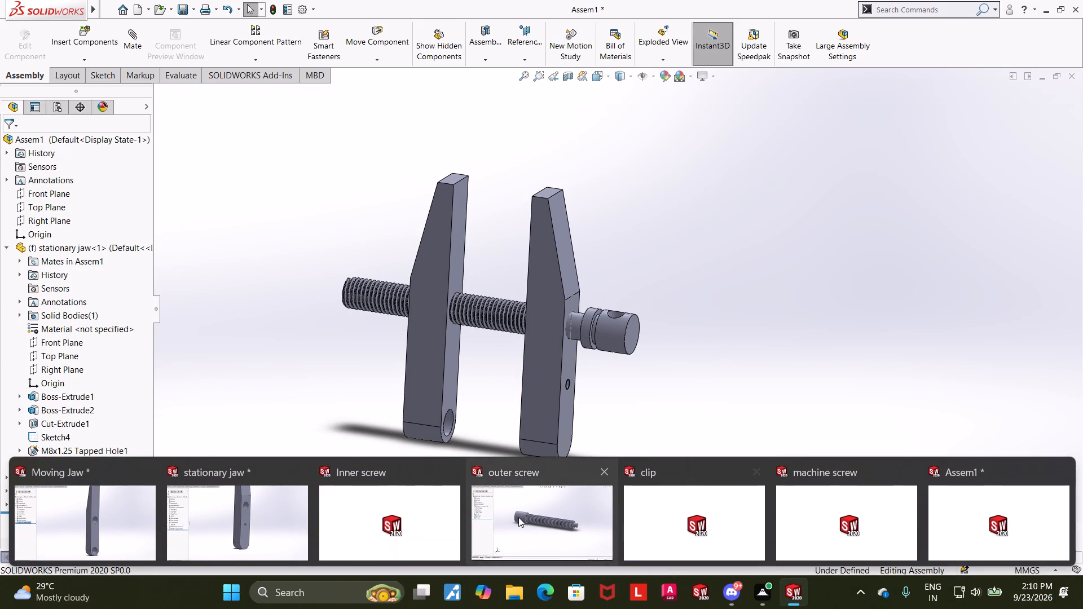
# Switch to the outer screw part and delete its Thread1 feature.
pyautogui.click(584, 513)
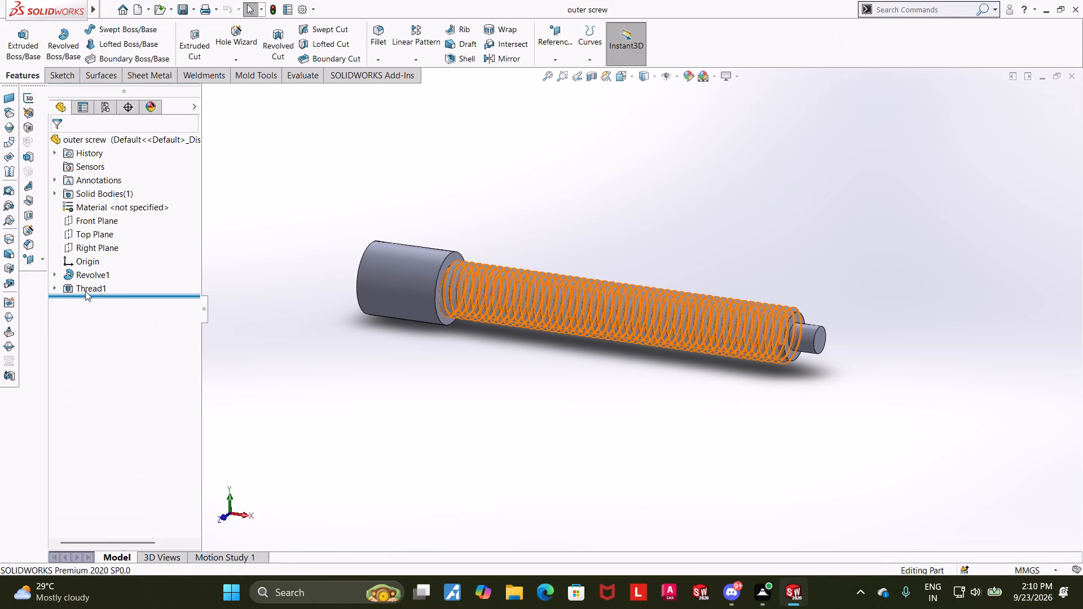
pyautogui.rightClick(85, 291)
pyautogui.click(112, 348)
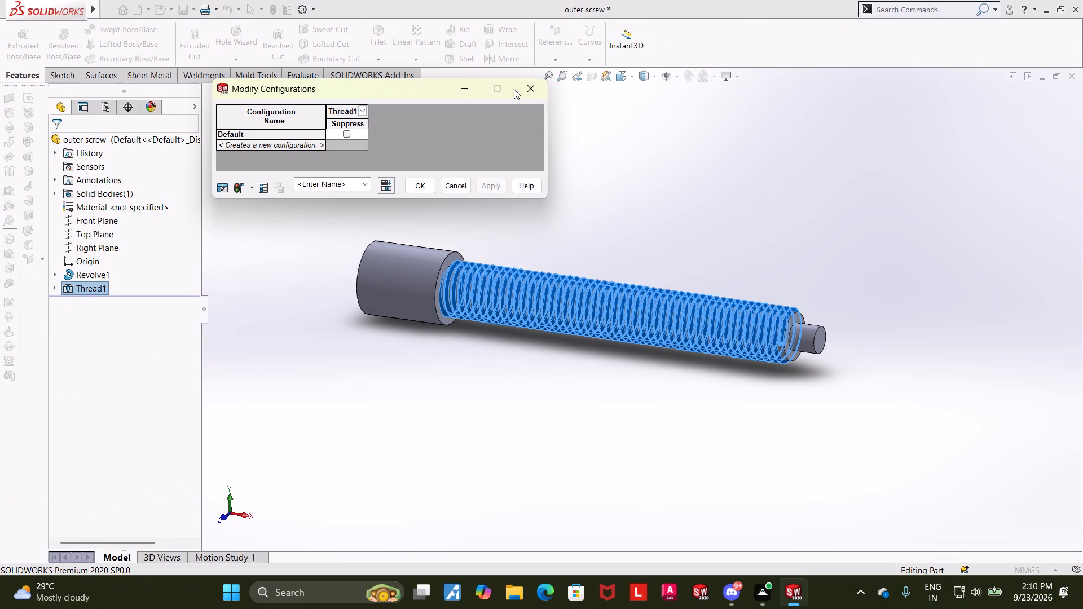
pyautogui.click(531, 85)
pyautogui.rightClick(93, 288)
pyautogui.click(129, 354)
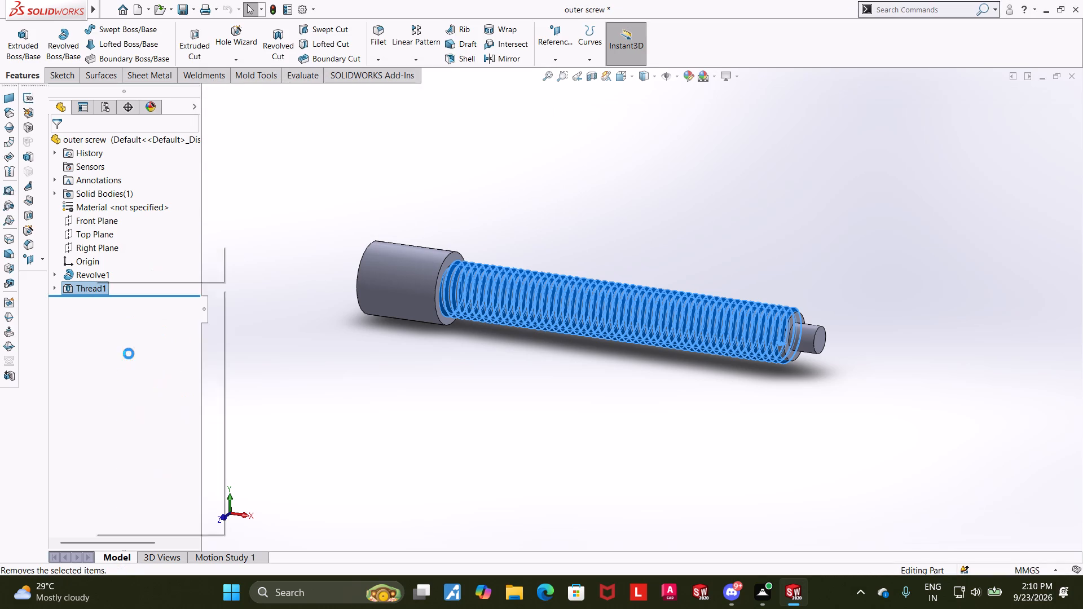
pyautogui.click(619, 218)
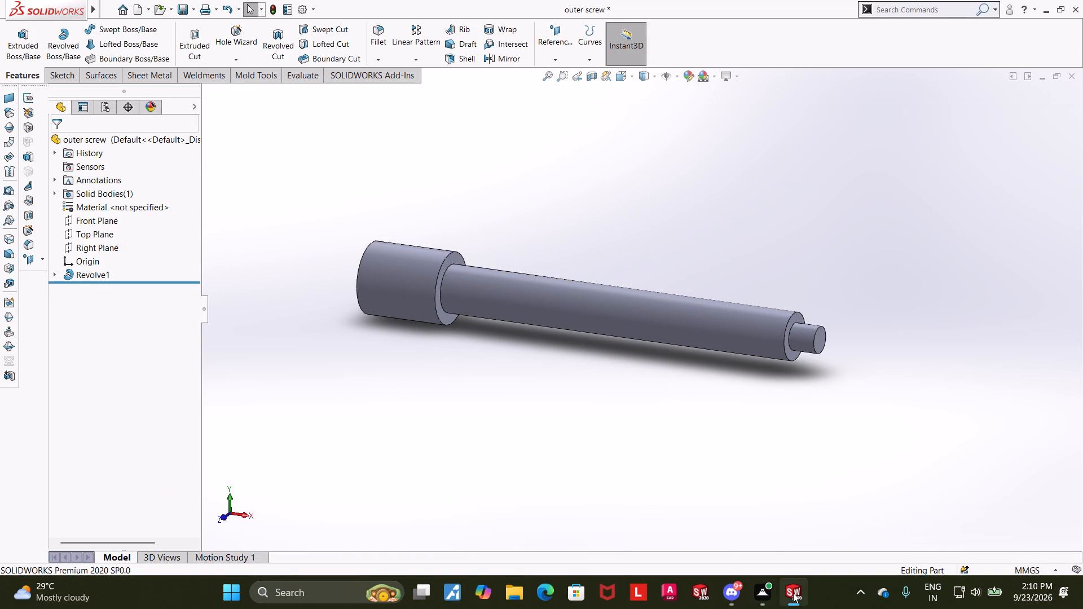
# Switch to the Inner screw part and delete its Thread1 feature.
pyautogui.click(384, 515)
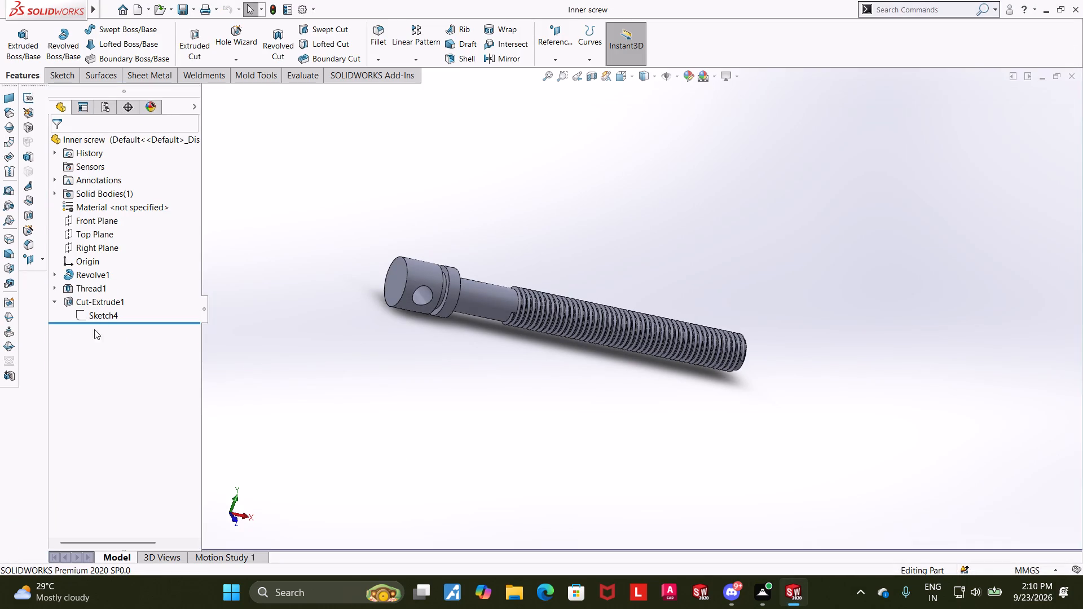
pyautogui.rightClick(74, 286)
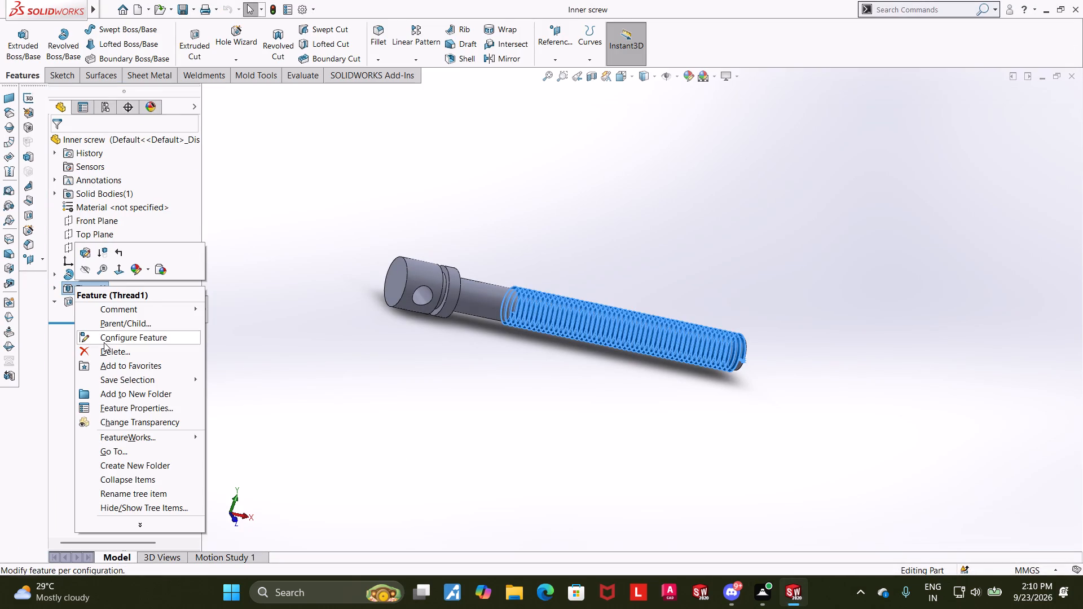
pyautogui.click(107, 351)
pyautogui.click(640, 218)
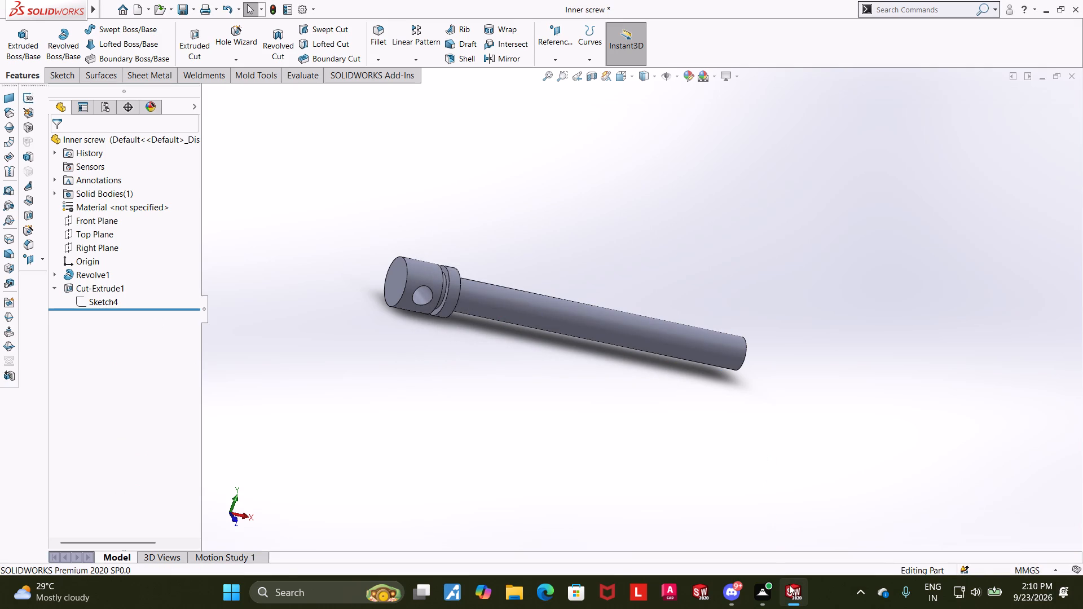
# Return to the Assem1 assembly and rebuild it with the changed parts.
pyautogui.click(943, 510)
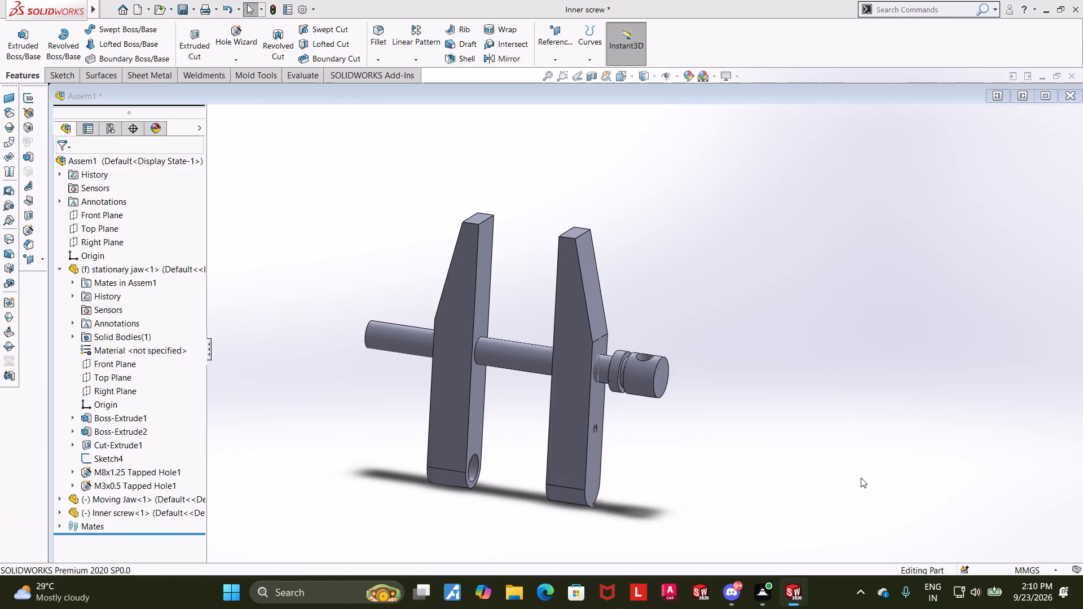
pyautogui.click(111, 76)
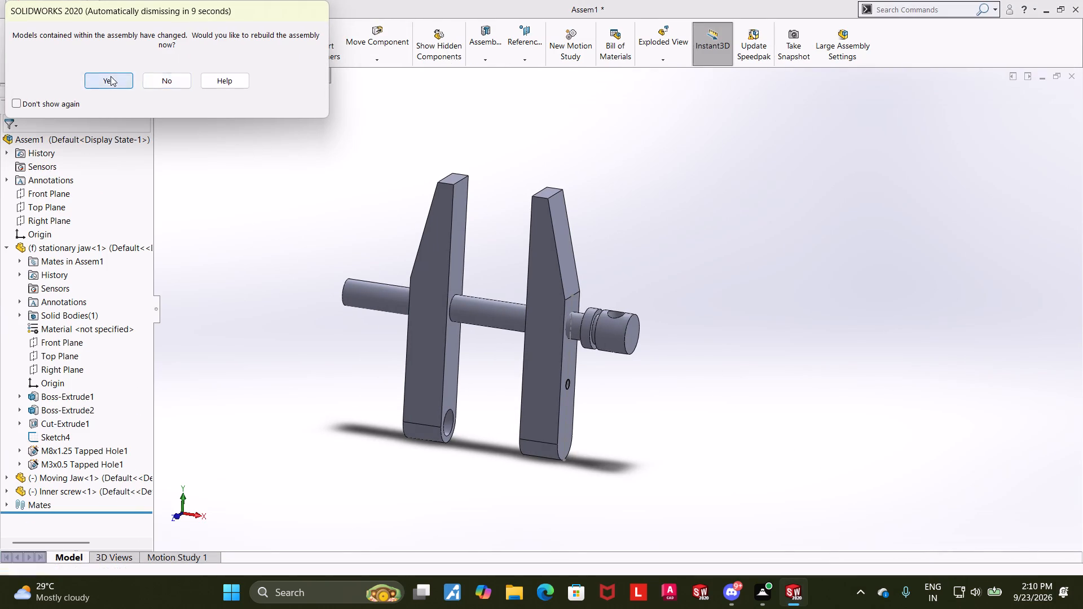
# Slide the inner screw outward along its axis so its head stands farther from the stationary jaw.
pyautogui.moveTo(739, 237); pyautogui.dragTo(728, 211, button='middle')
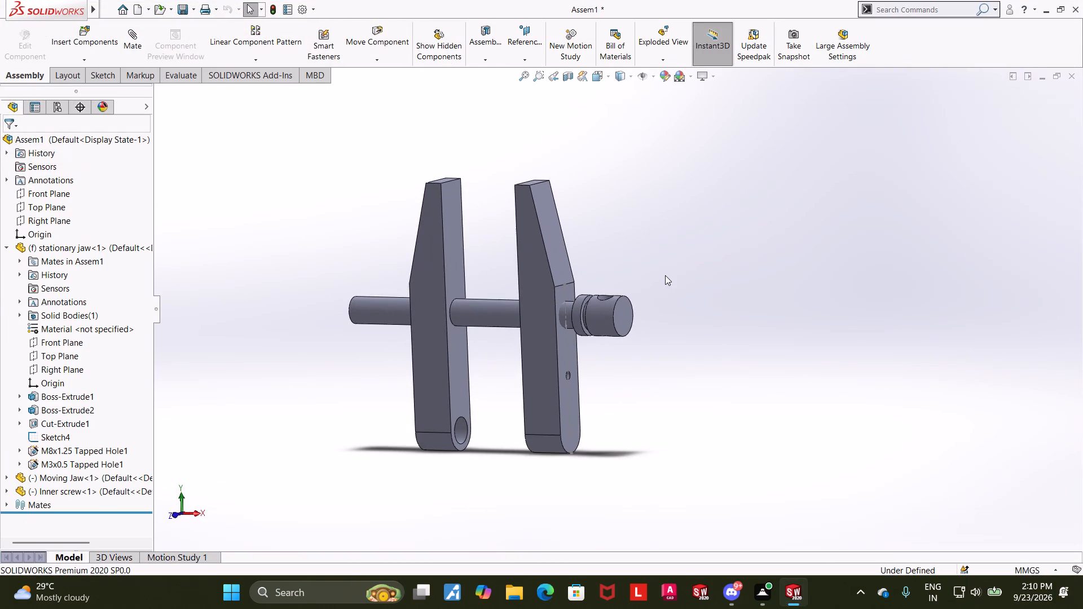
pyautogui.moveTo(676, 272); pyautogui.dragTo(685, 276, button='middle')
pyautogui.scroll(-3, 650, 283)
pyautogui.scroll(-2, 635, 328)
pyautogui.moveTo(536, 351); pyautogui.dragTo(664, 368)
pyautogui.click(894, 379)
# Insert the clip part into the assembly, placing it just below the inner screw's head.
pyautogui.moveTo(883, 379); pyautogui.dragTo(904, 390, button='middle')
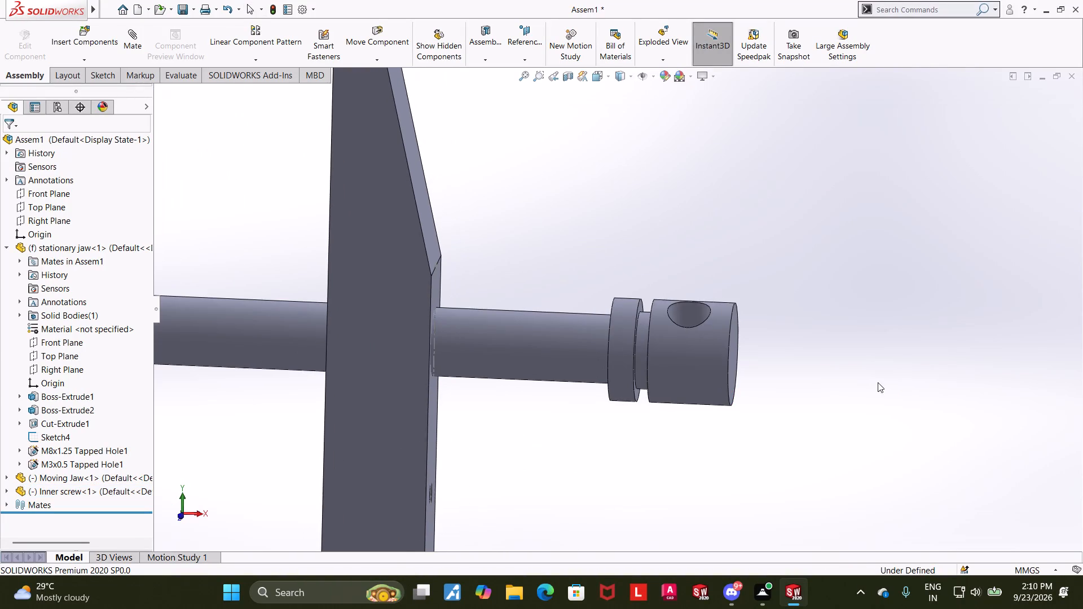
pyautogui.scroll(2, 883, 379)
pyautogui.scroll(-1, 798, 364)
pyautogui.scroll(1, 657, 423)
pyautogui.moveTo(625, 435); pyautogui.dragTo(611, 434, button='middle')
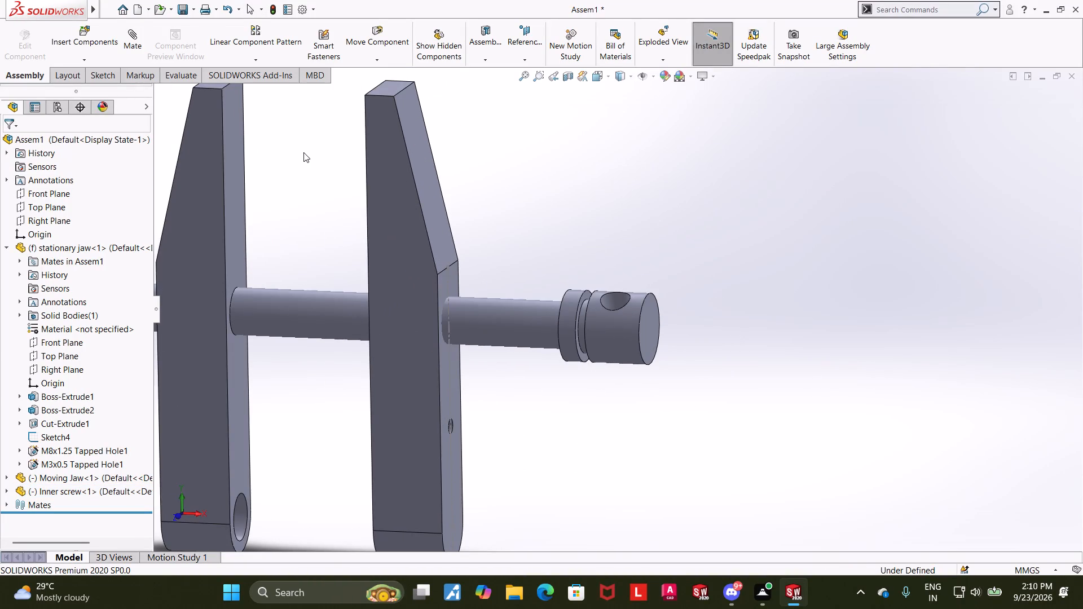
pyautogui.click(92, 34)
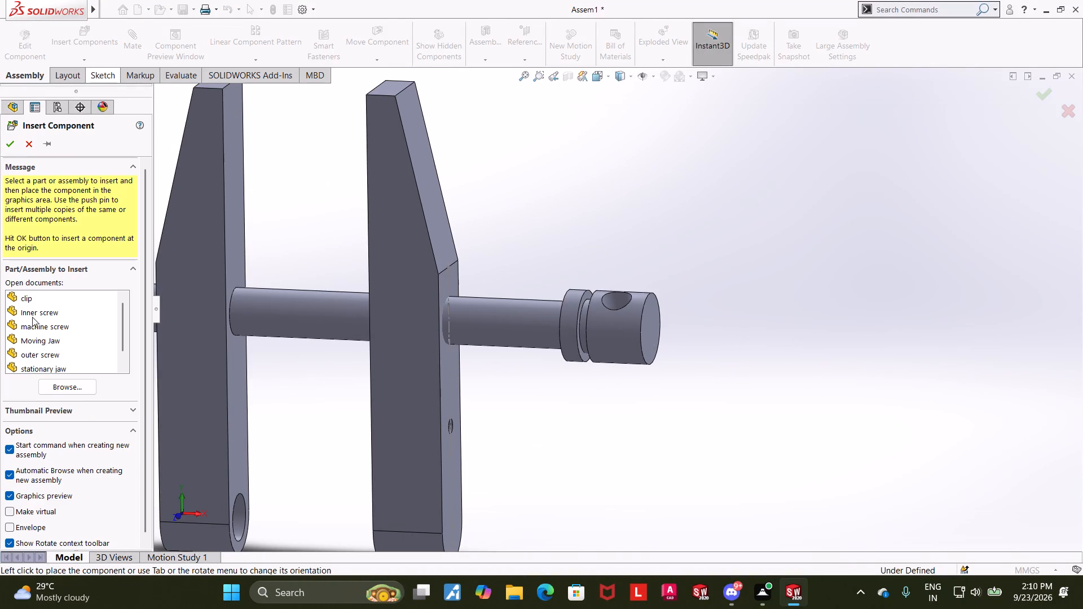
pyautogui.click(30, 302)
pyautogui.click(597, 411)
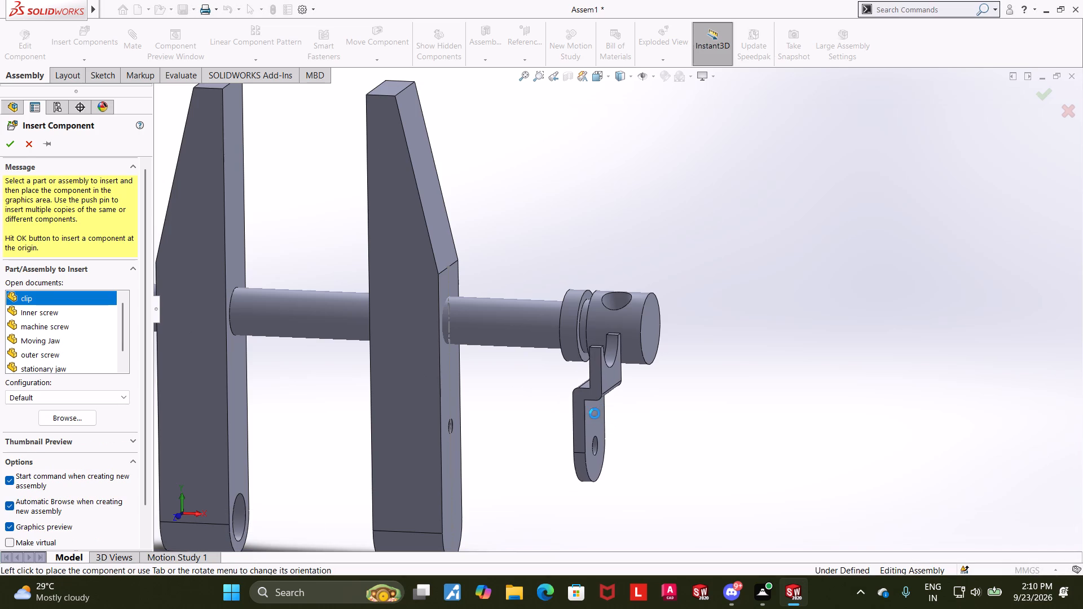
# Mate the clip's hole concentric with the small tapped hole in the stationary jaw.
pyautogui.scroll(-3, 595, 411)
pyautogui.click(600, 453)
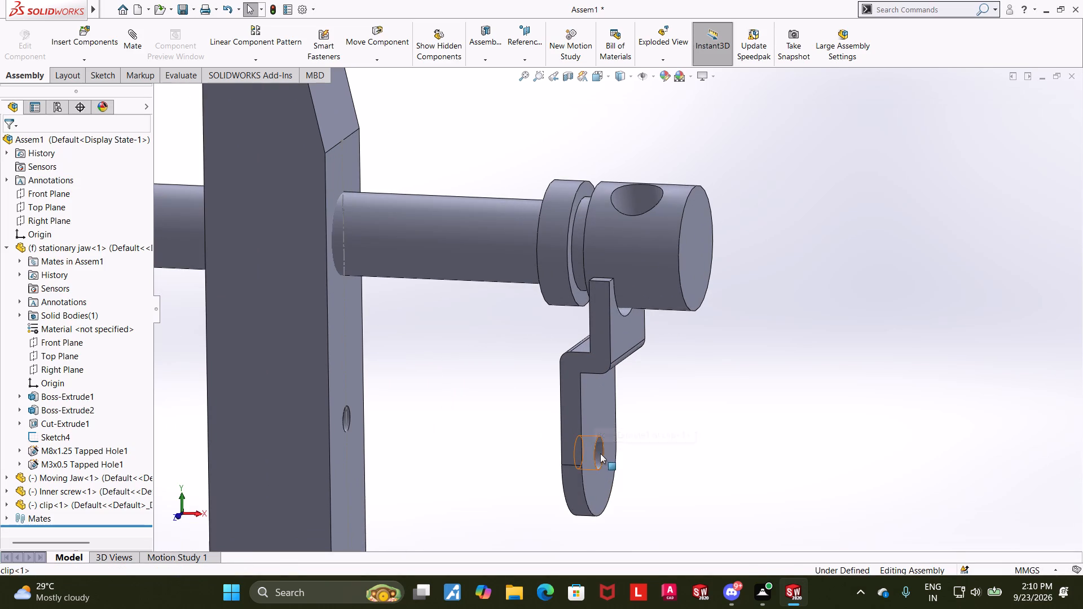
pyautogui.moveTo(727, 464); pyautogui.dragTo(702, 474, button='middle')
pyautogui.keyDown('ctrl'); pyautogui.click(428, 404); pyautogui.keyUp('ctrl')
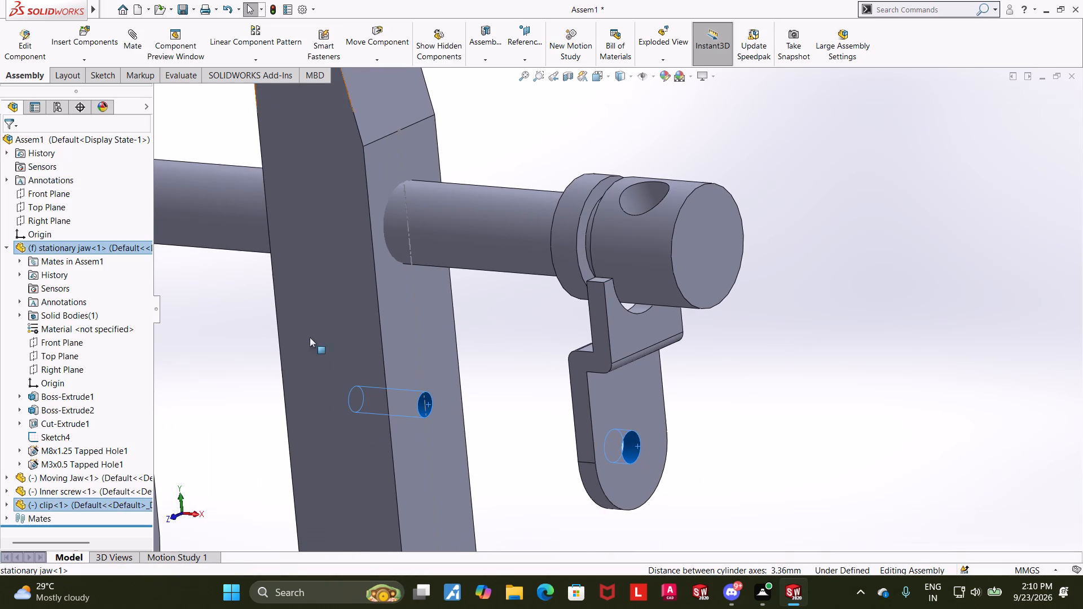
pyautogui.click(133, 46)
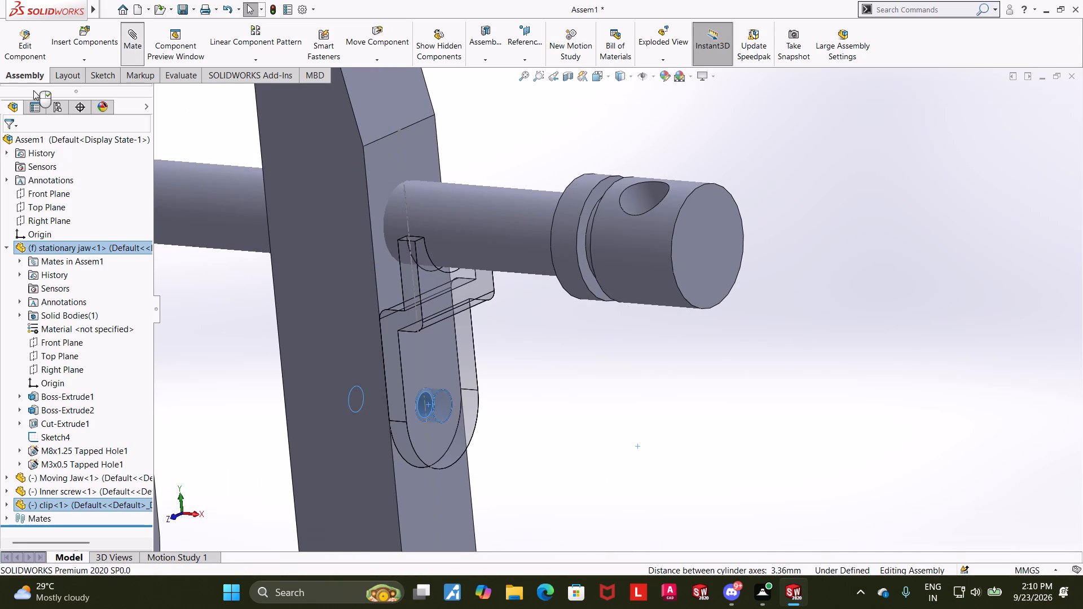
pyautogui.click(15, 145)
pyautogui.click(654, 363)
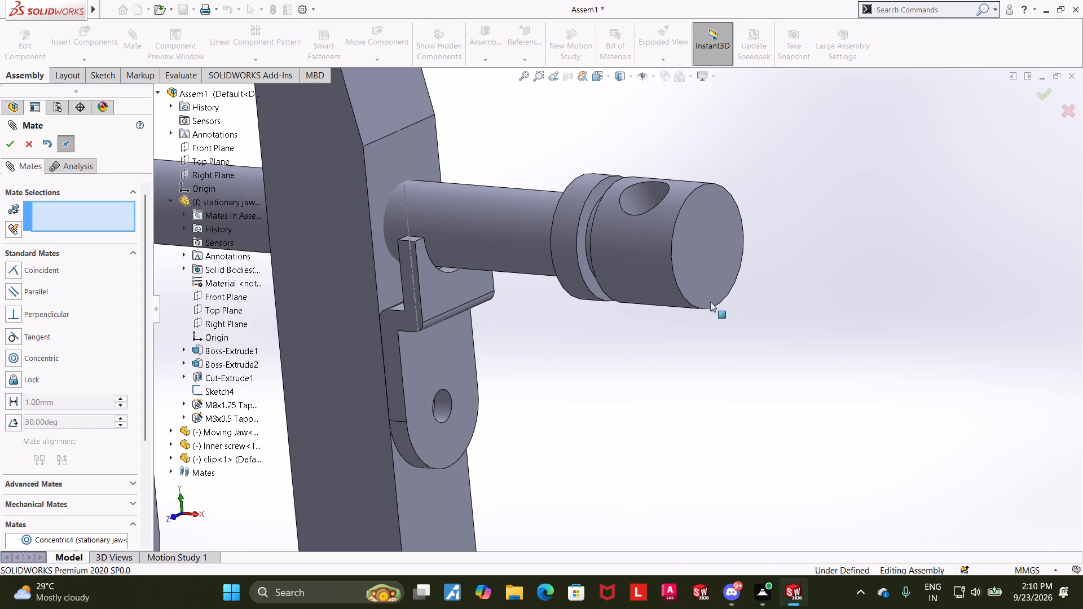
# Mate the clip's curved notch with the cylindrical face of the inner screw's groove and finish mating.
pyautogui.scroll(1, 811, 325)
pyautogui.moveTo(812, 326); pyautogui.dragTo(843, 337, button='middle')
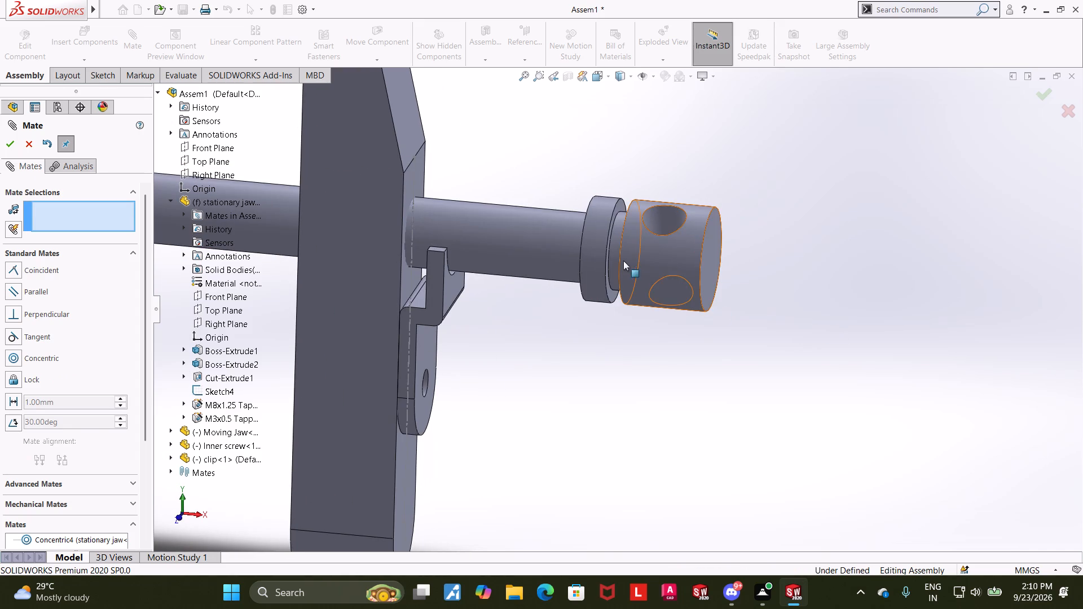
pyautogui.click(615, 256)
pyautogui.moveTo(853, 292); pyautogui.dragTo(839, 325, button='middle')
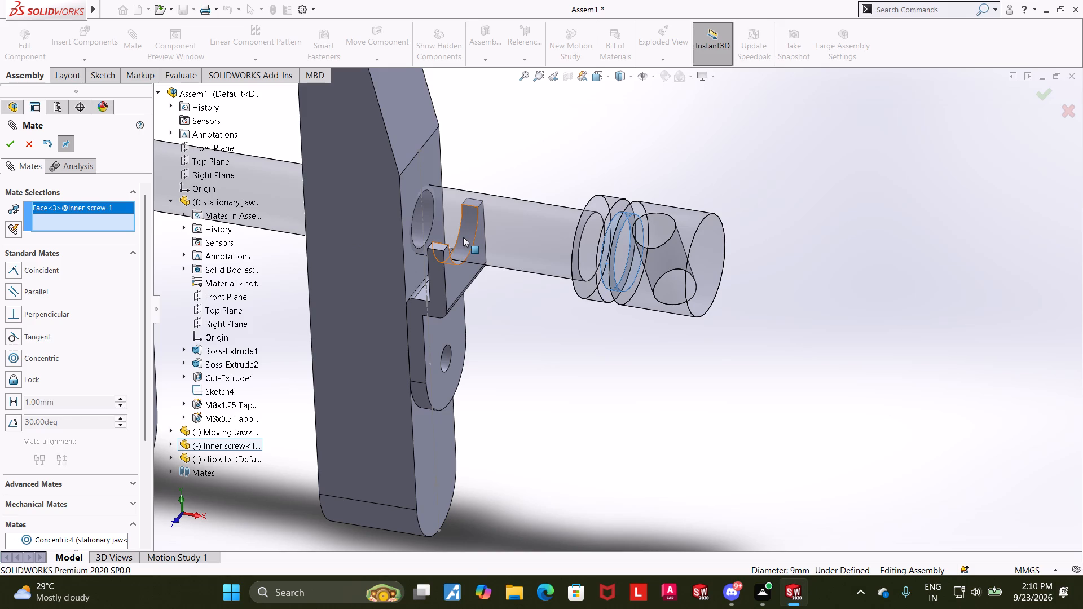
pyautogui.keyDown('ctrl'); pyautogui.click(463, 237); pyautogui.keyUp('ctrl')
pyautogui.click(13, 150)
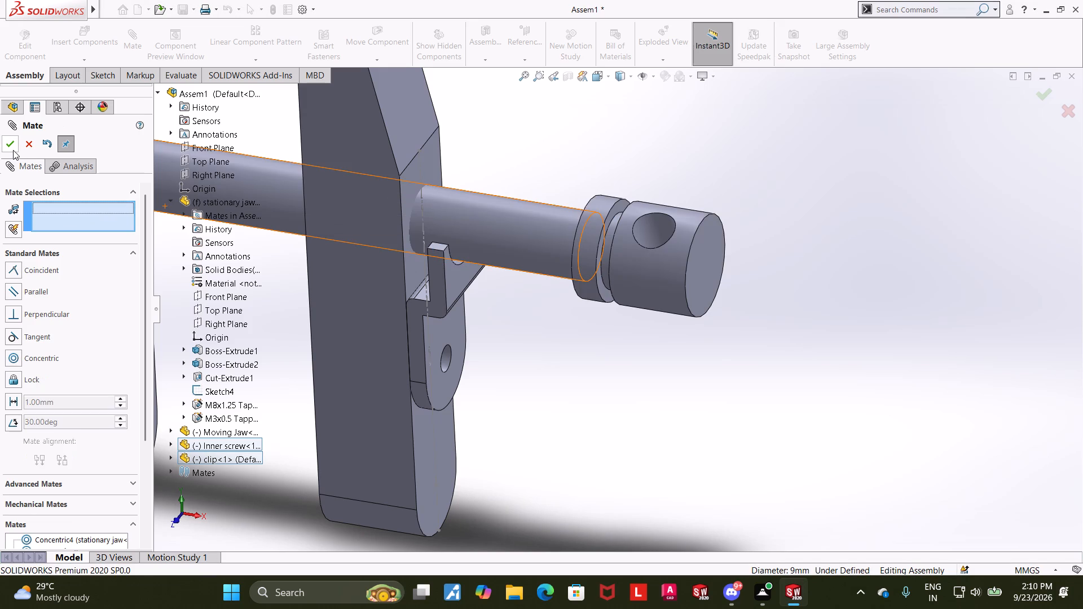
pyautogui.click(30, 144)
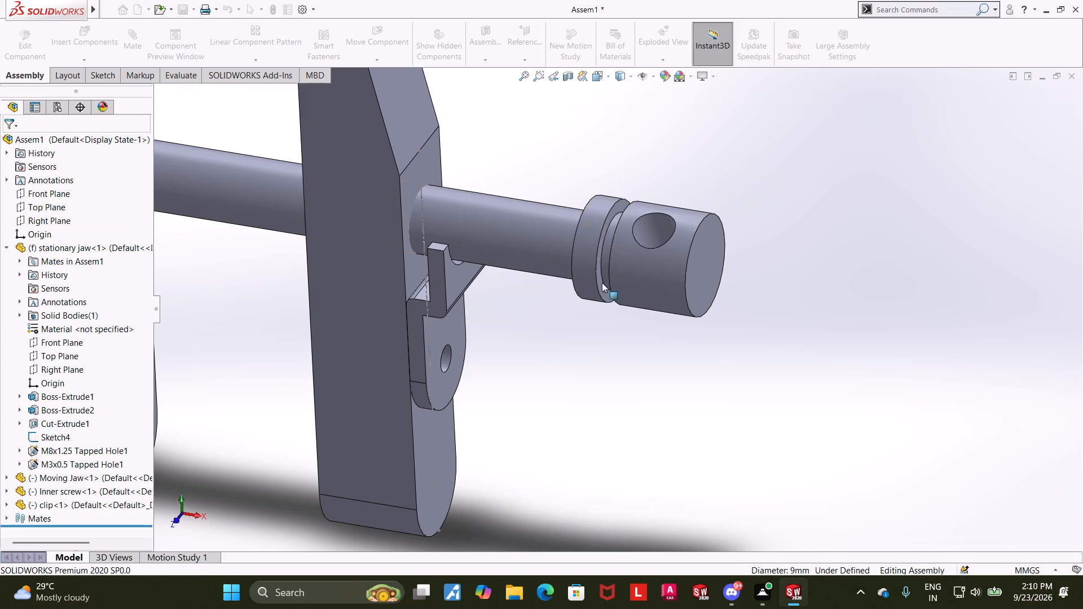
# Slide the inner screw toward the clip and mate its groove's side face coincident with the face of the clip's notched upper arm.
pyautogui.moveTo(670, 281); pyautogui.dragTo(577, 248)
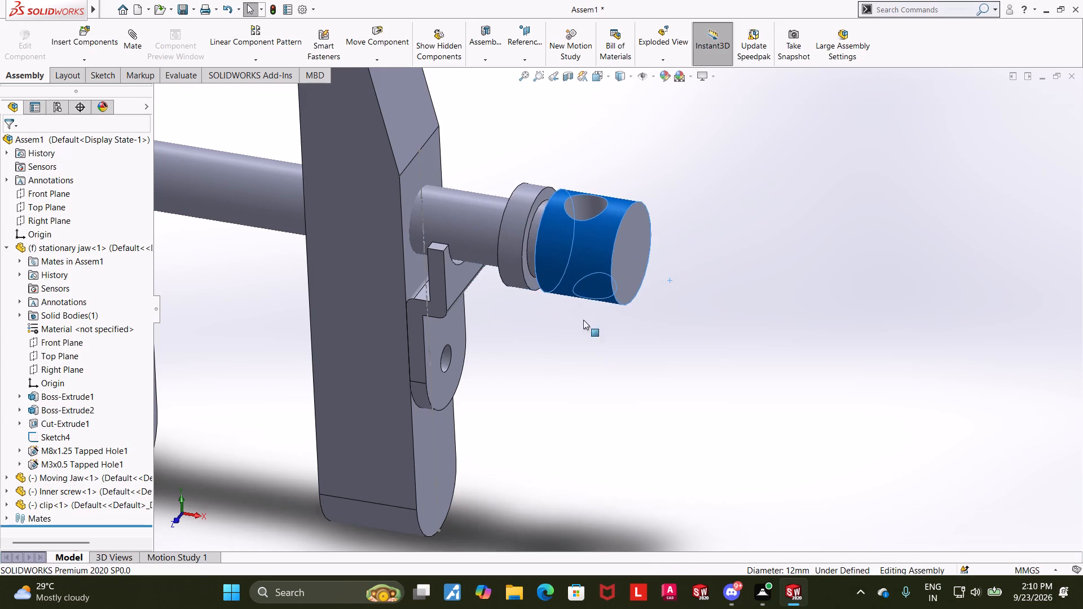
pyautogui.moveTo(532, 393); pyautogui.dragTo(556, 402, button='middle')
pyautogui.click(607, 373)
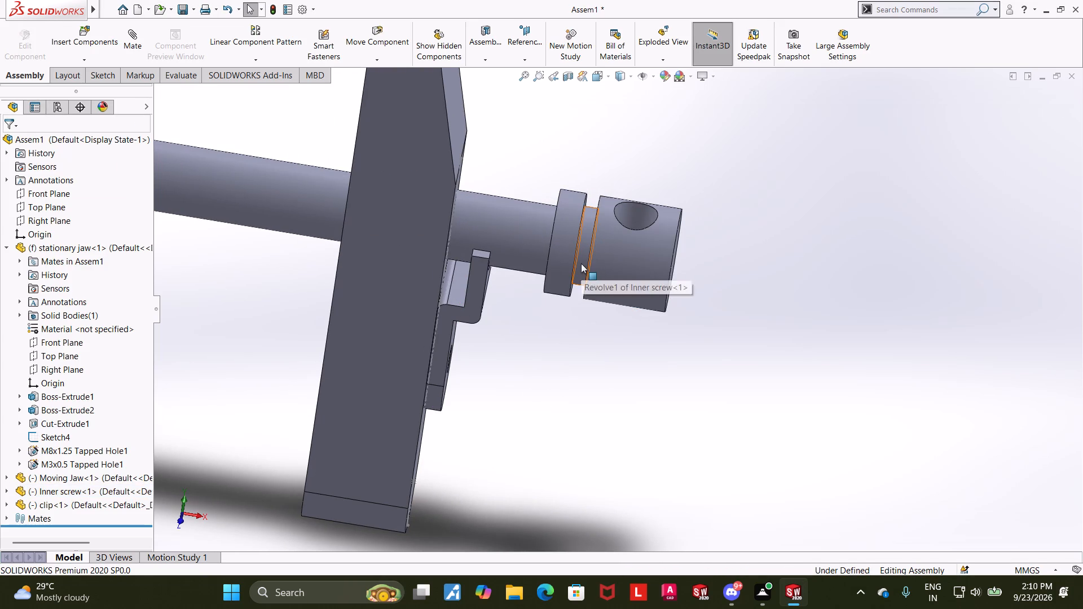
pyautogui.moveTo(667, 327); pyautogui.dragTo(709, 364, button='middle')
pyautogui.click(623, 289)
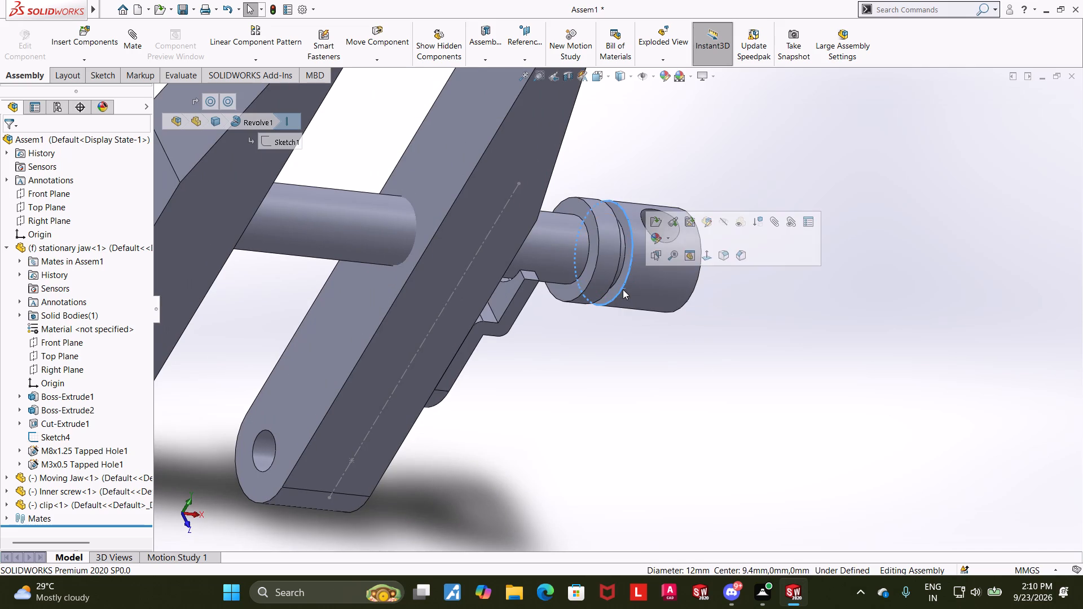
pyautogui.click(613, 286)
pyautogui.click(748, 339)
pyautogui.click(618, 285)
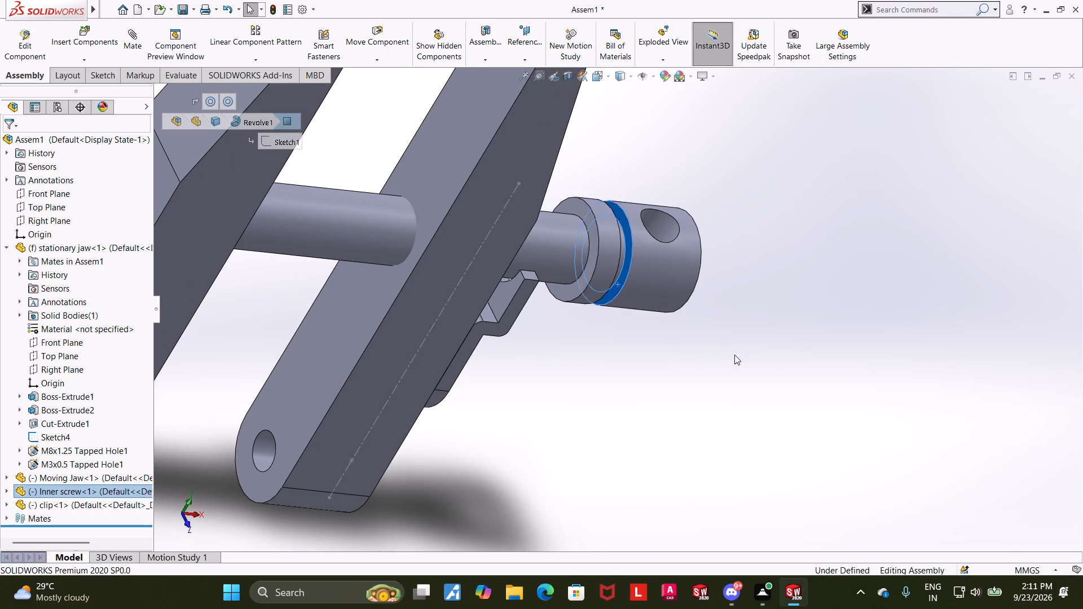
pyautogui.moveTo(773, 381); pyautogui.dragTo(686, 355, button='middle')
pyautogui.keyDown('ctrl'); pyautogui.click(565, 298); pyautogui.keyUp('ctrl')
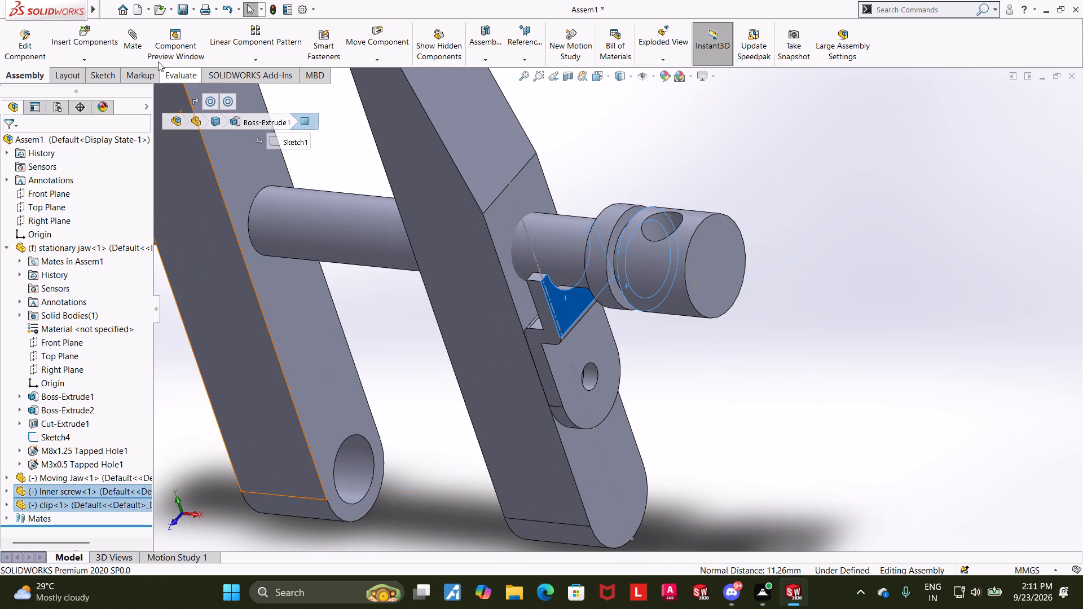
pyautogui.click(135, 40)
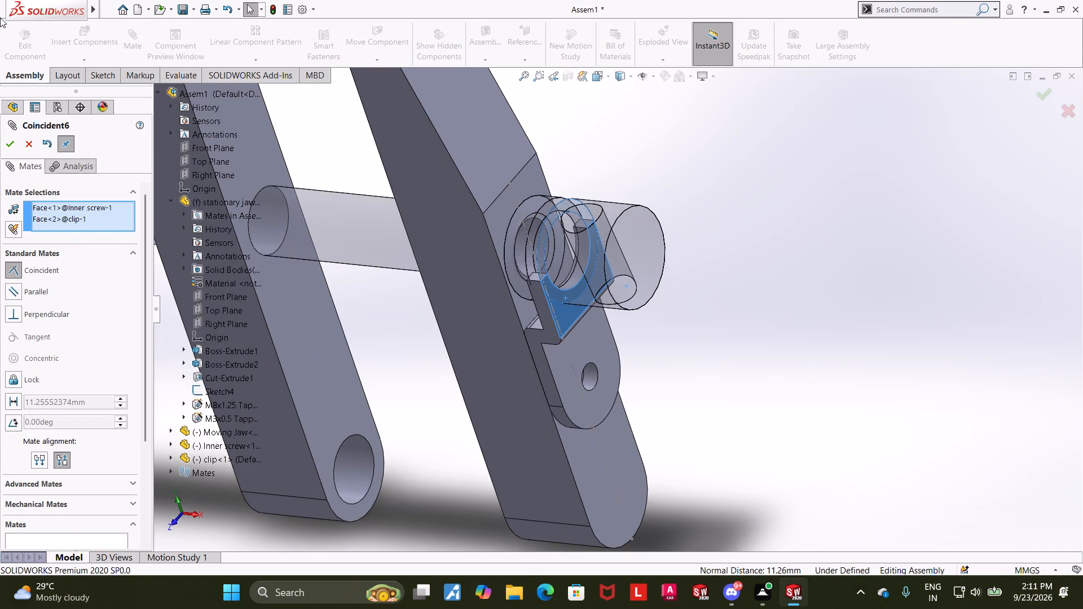
pyautogui.click(11, 139)
# Switch to the clip part and open Sketch1 of Boss-Extrude1 for editing.
pyautogui.moveTo(817, 189); pyautogui.dragTo(842, 191, button='middle')
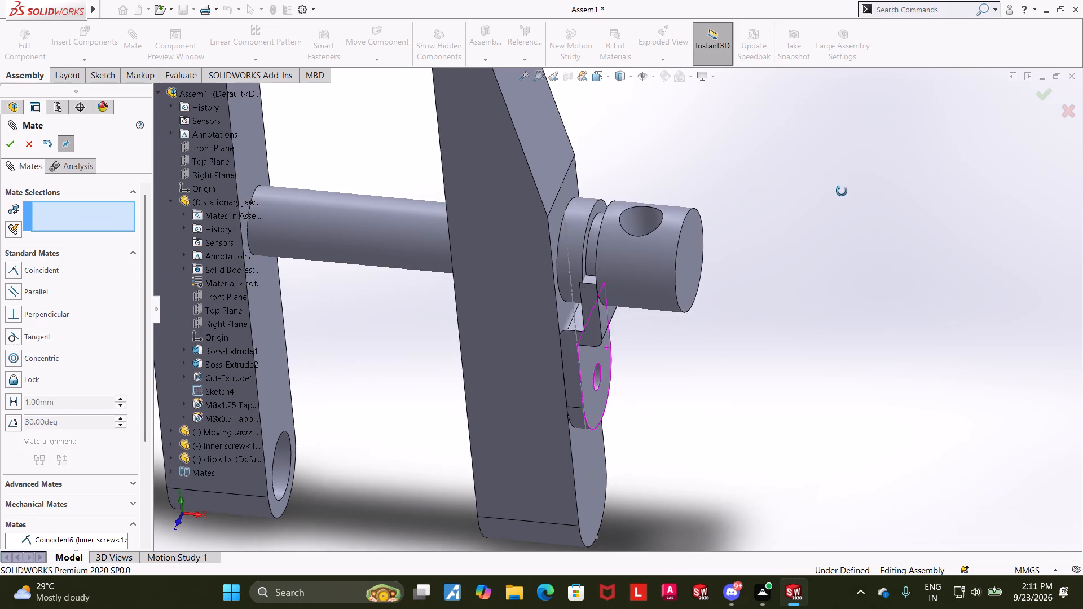
pyautogui.moveTo(842, 191); pyautogui.dragTo(855, 193, button='middle')
pyautogui.scroll(1, 855, 193)
pyautogui.scroll(-4, 676, 271)
pyautogui.scroll(1, 589, 254)
pyautogui.scroll(-1, 573, 301)
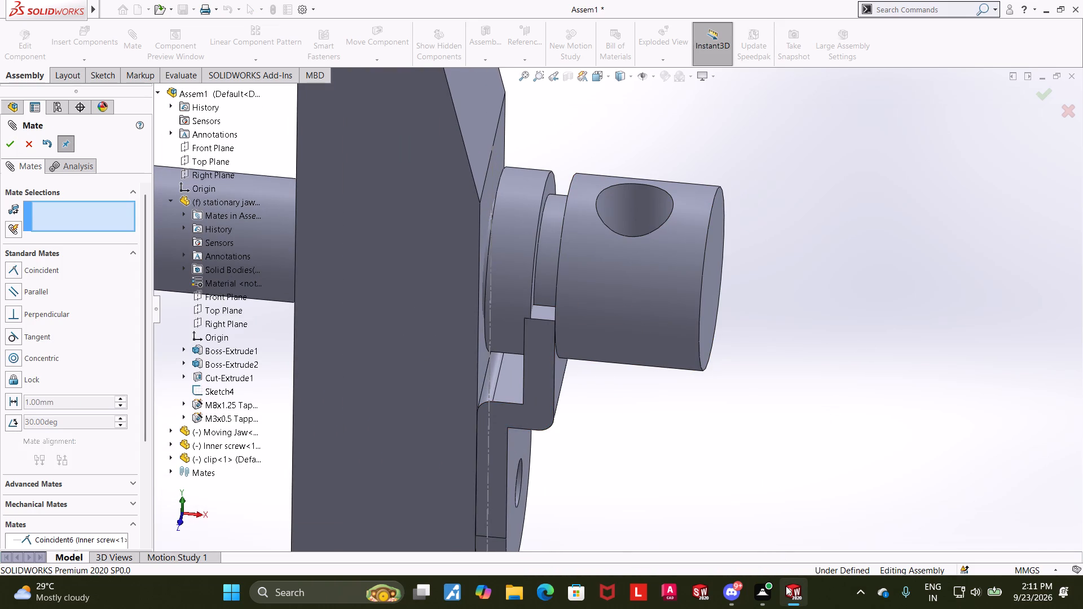
pyautogui.click(669, 522)
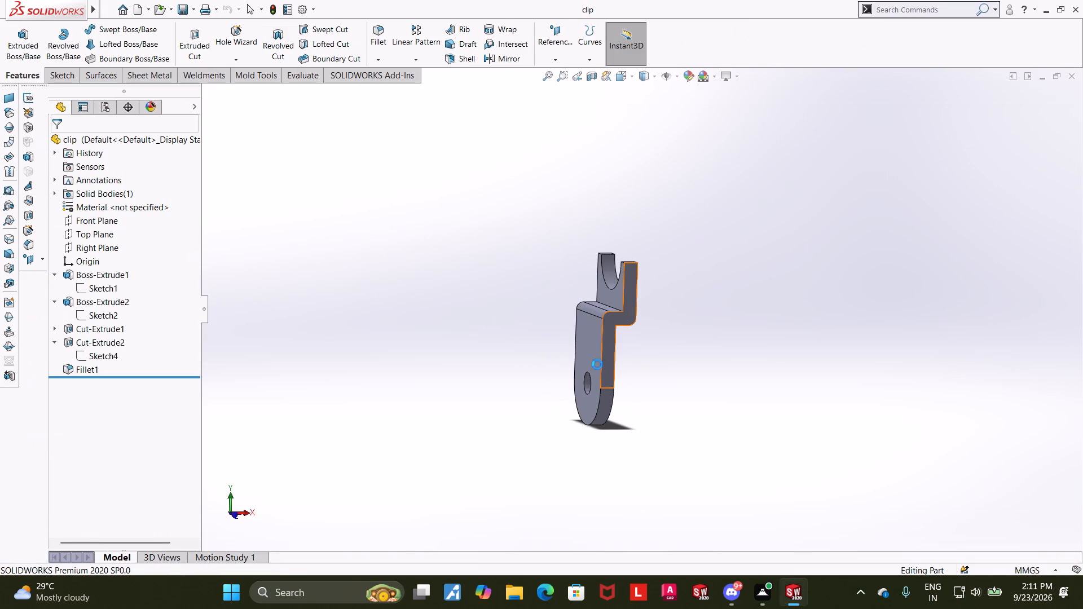
pyautogui.click(89, 285)
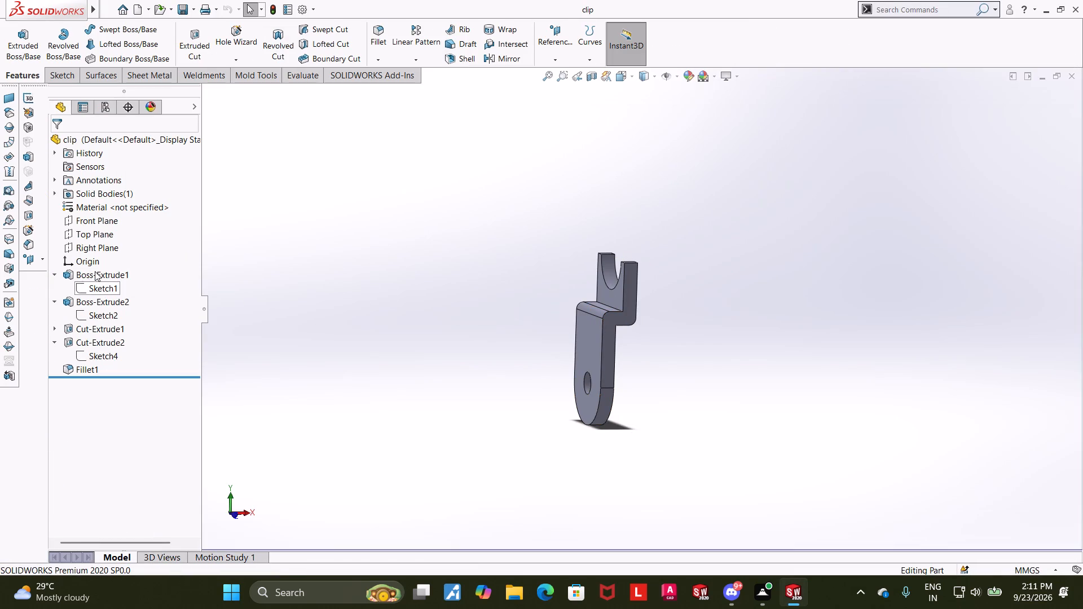
pyautogui.click(98, 283)
pyautogui.click(104, 254)
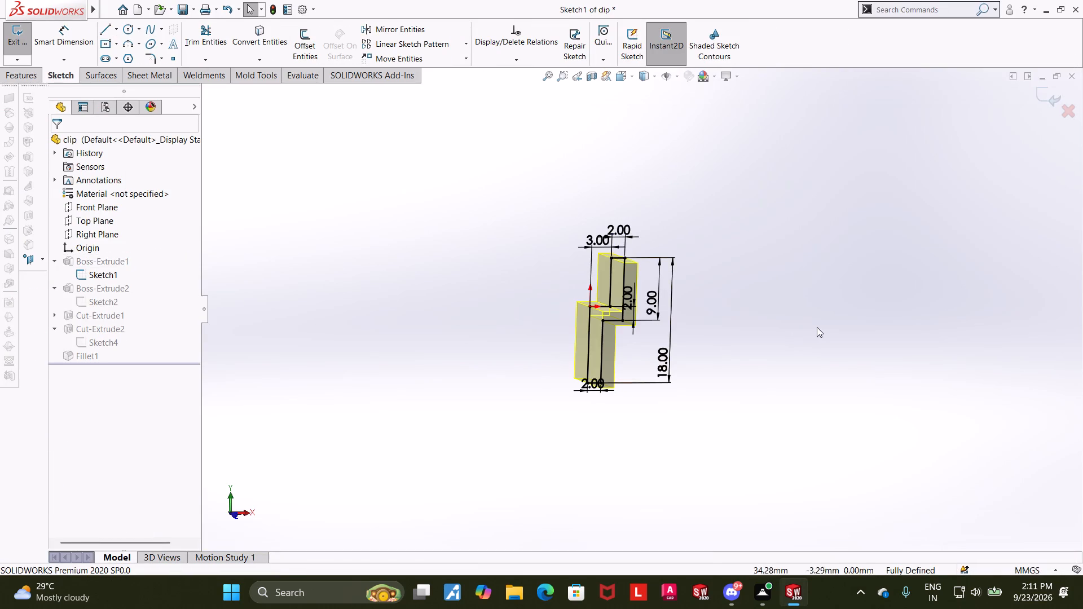
# View the sketch from the front and set the thickness of the clip's upper arm to 1.6 mm.
pyautogui.moveTo(788, 330); pyautogui.dragTo(758, 329, button='middle')
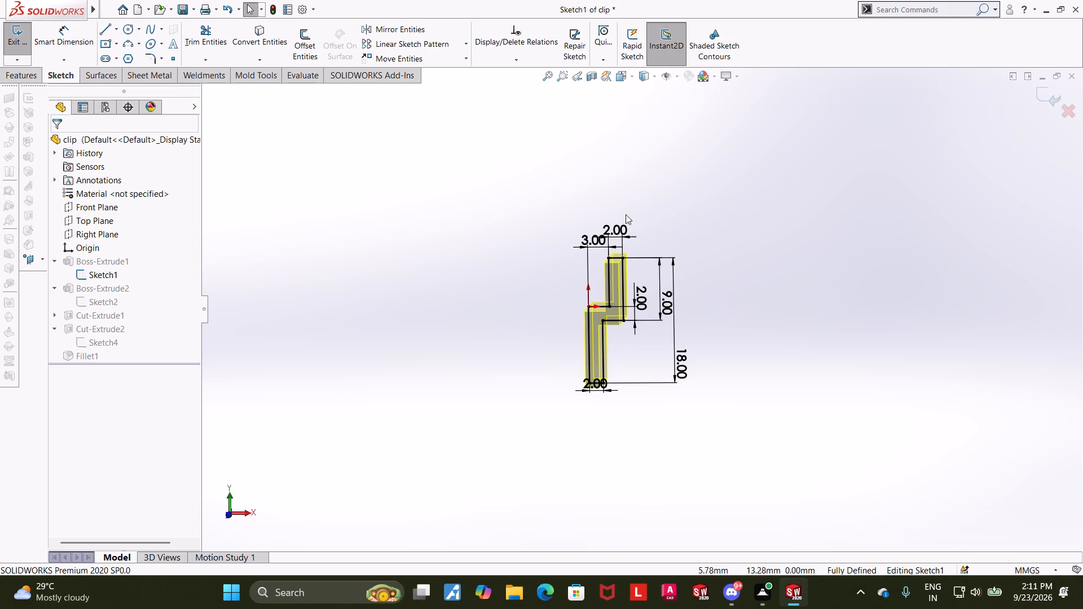
pyautogui.moveTo(741, 250); pyautogui.dragTo(750, 233, button='middle')
pyautogui.scroll(1, 750, 232)
pyautogui.click(610, 83)
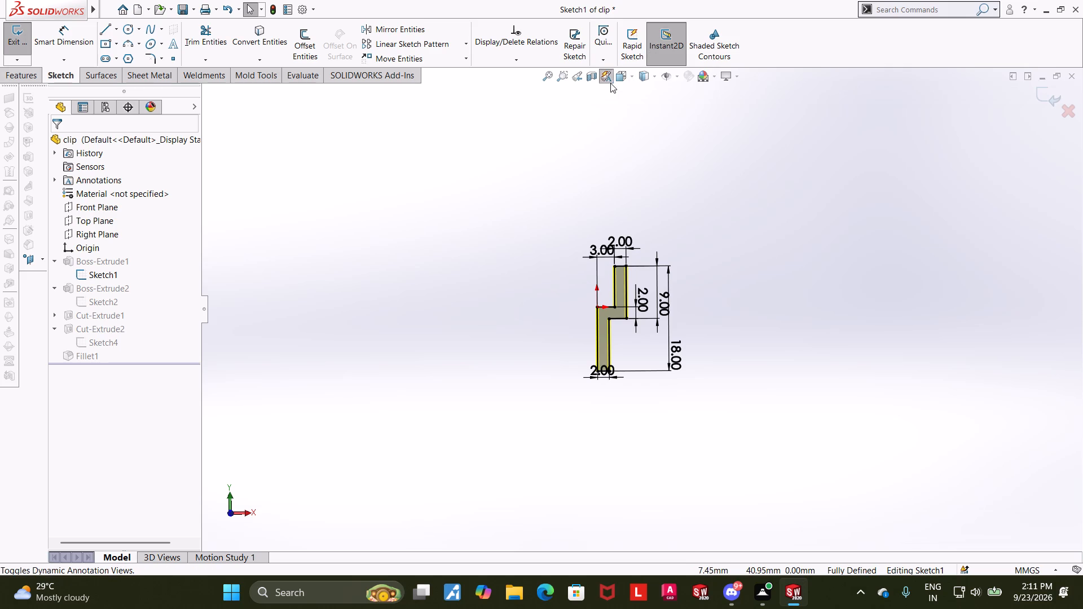
pyautogui.click(622, 78)
pyautogui.click(561, 295)
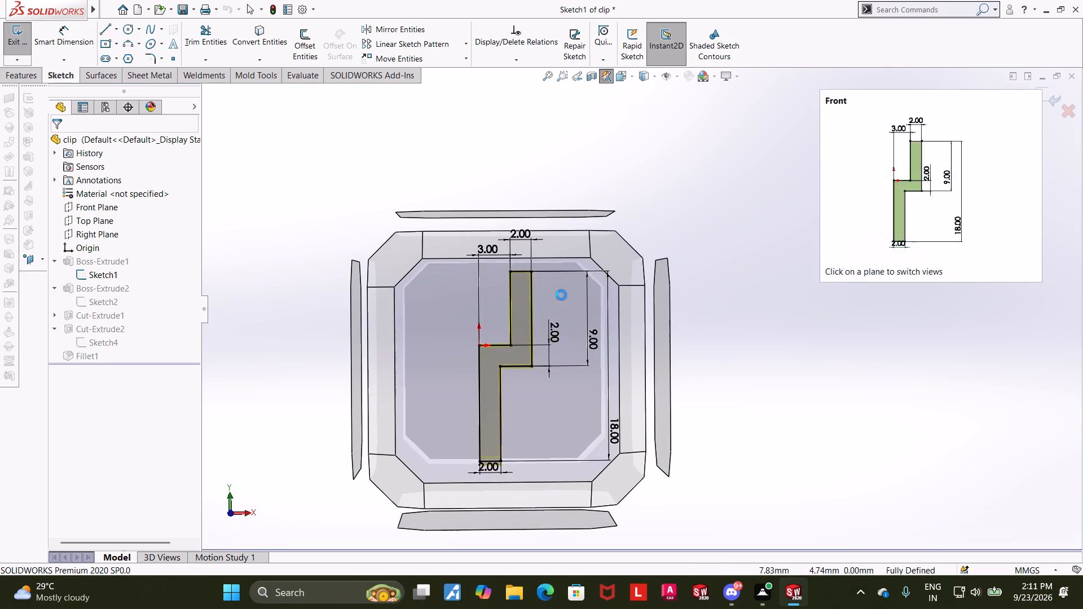
pyautogui.click(605, 77)
pyautogui.doubleClick(596, 114)
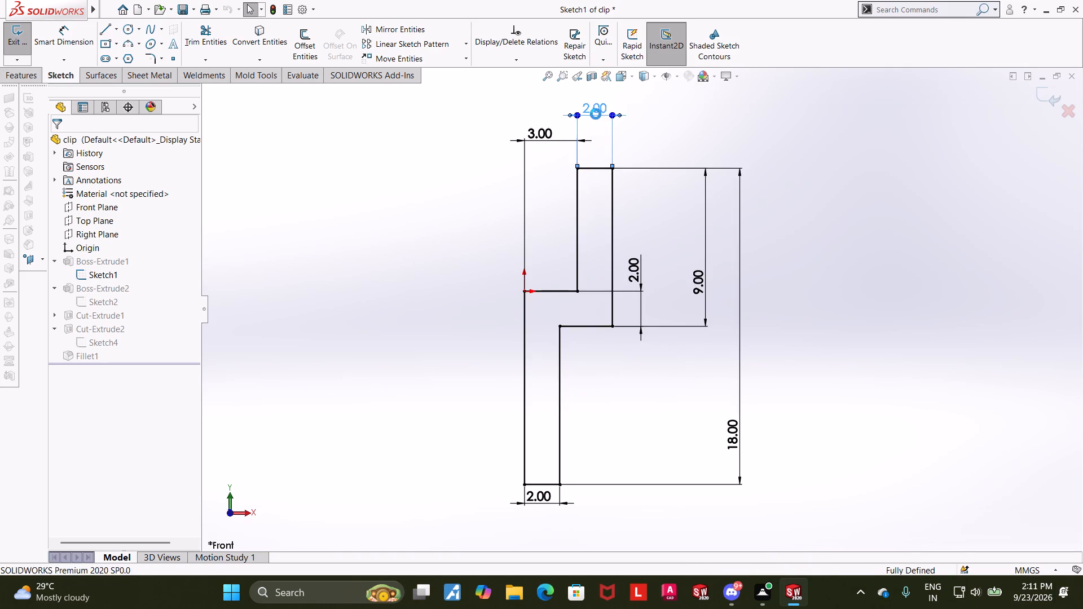
pyautogui.write('1.6')
pyautogui.press('Return')
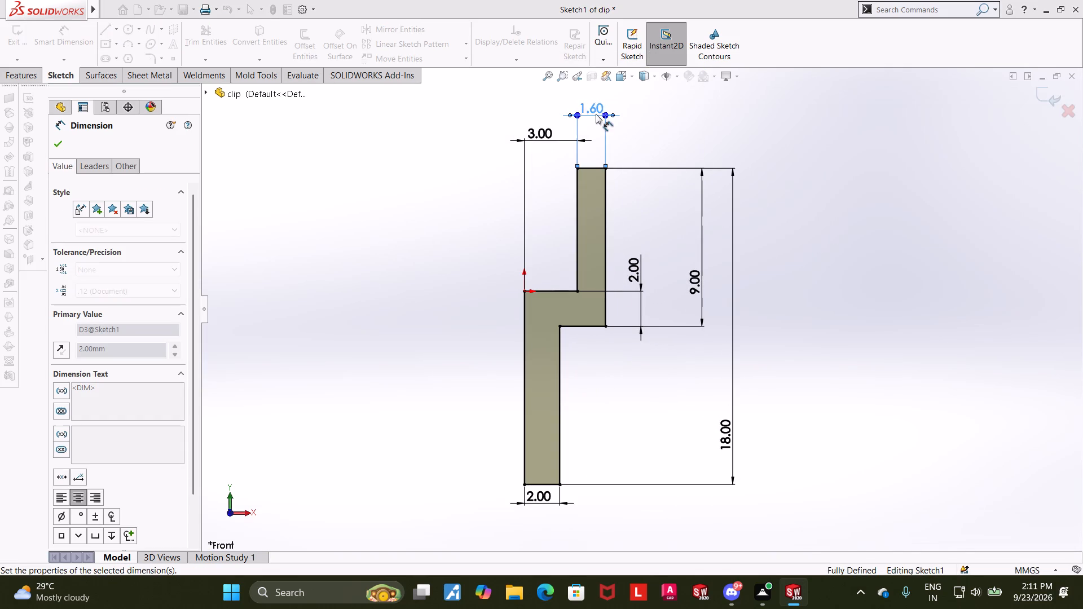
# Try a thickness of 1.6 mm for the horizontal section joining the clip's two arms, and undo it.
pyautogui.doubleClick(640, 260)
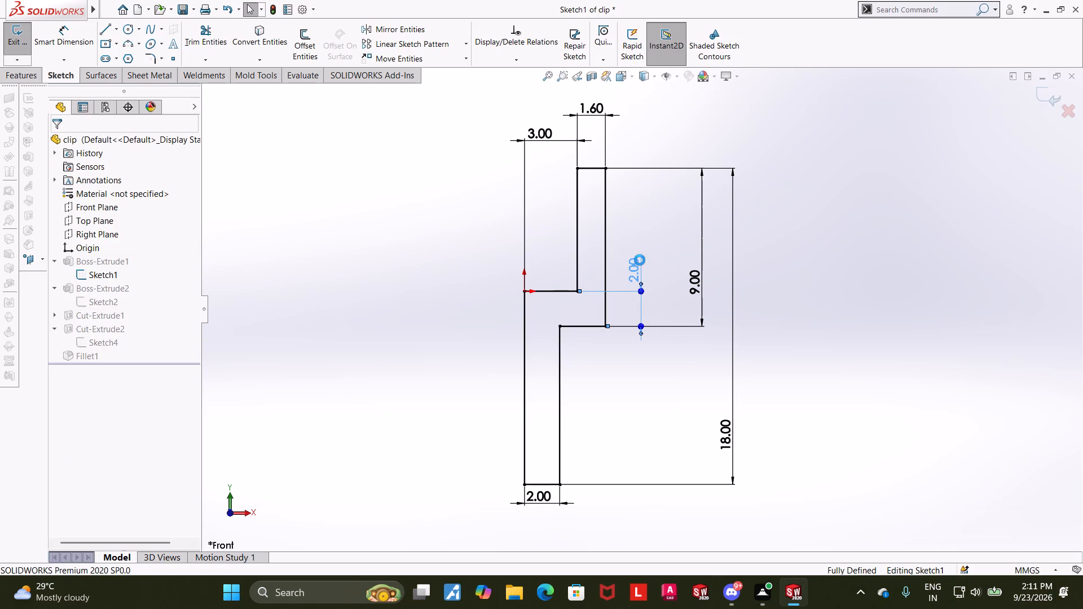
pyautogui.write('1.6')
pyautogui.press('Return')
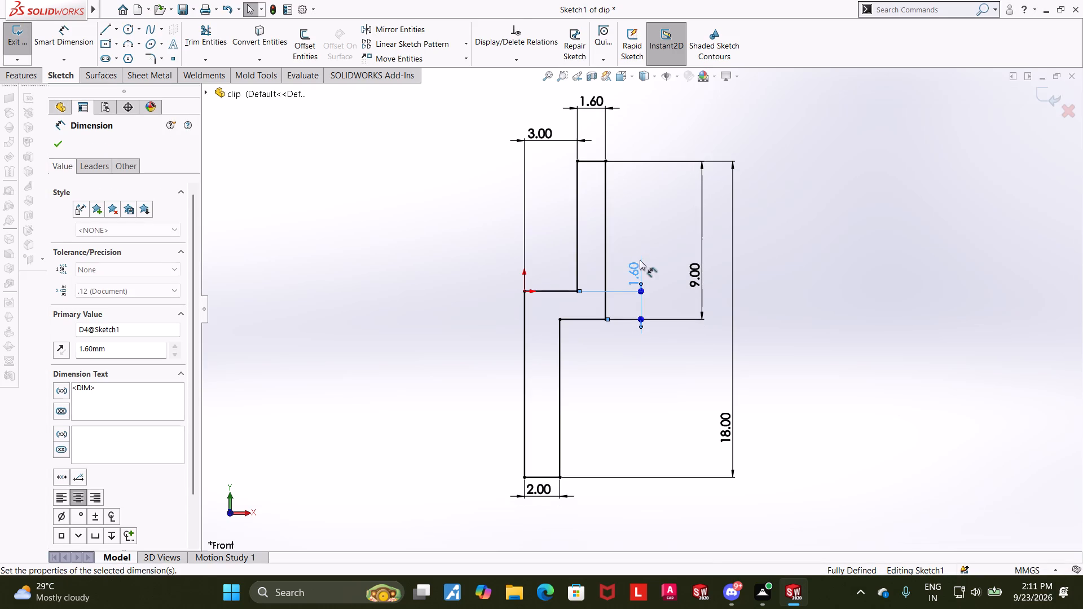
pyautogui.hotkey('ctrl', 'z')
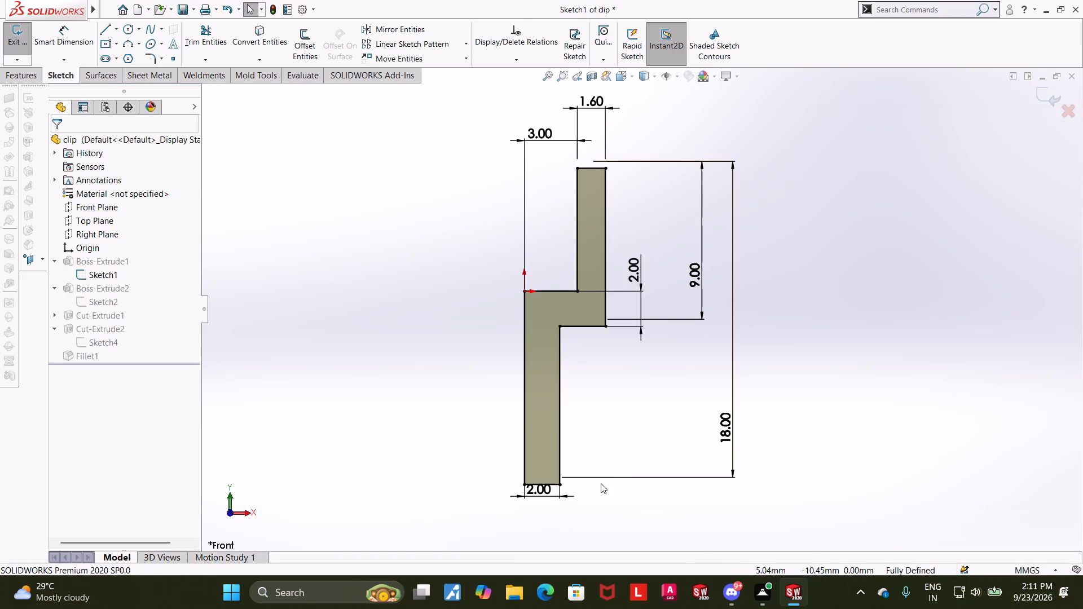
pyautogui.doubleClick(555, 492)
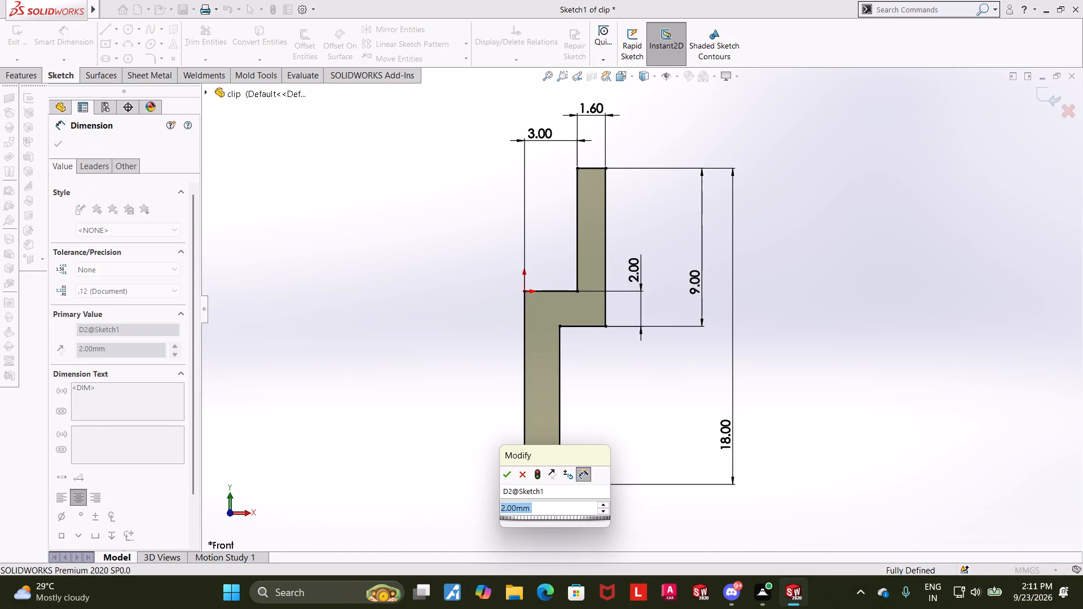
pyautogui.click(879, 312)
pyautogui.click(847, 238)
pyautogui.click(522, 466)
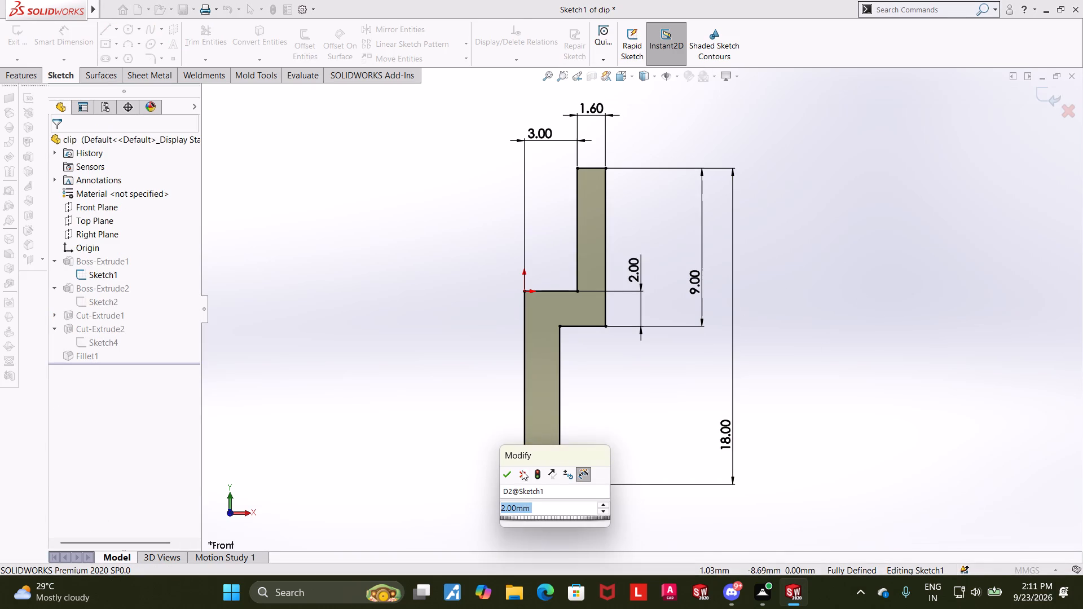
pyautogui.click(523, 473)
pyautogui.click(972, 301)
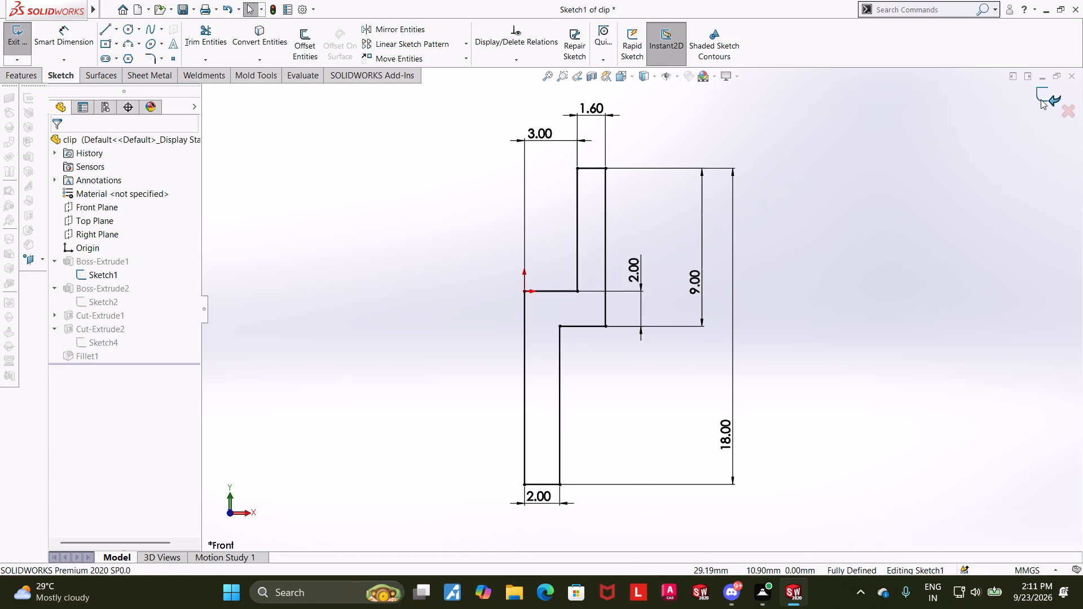
# Exit the clip's sketch and save the clip part.
pyautogui.click(1041, 99)
pyautogui.moveTo(897, 213); pyautogui.dragTo(887, 212, button='middle')
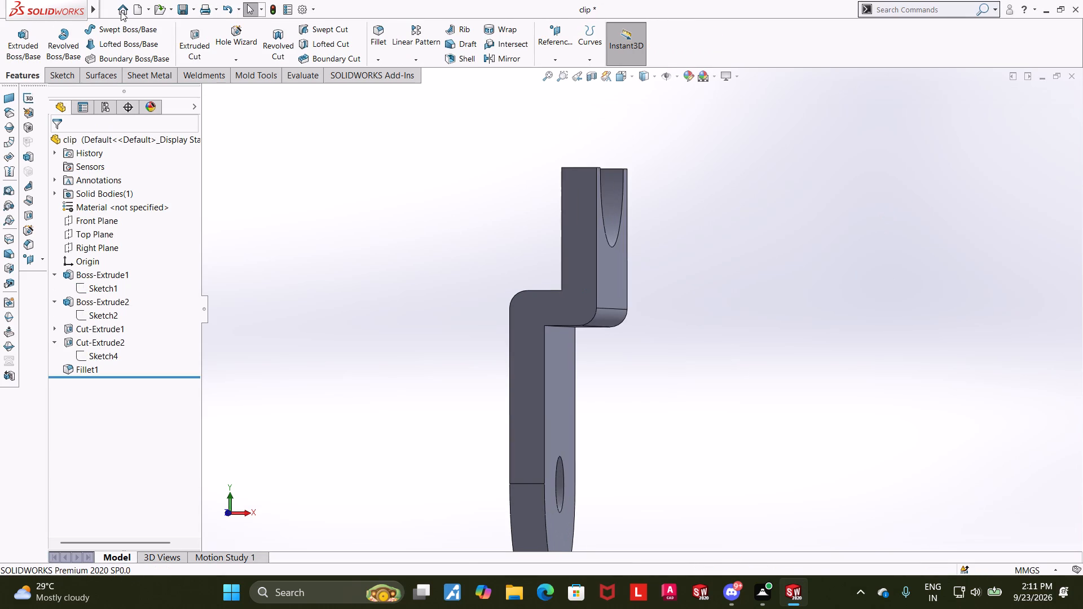
pyautogui.click(182, 10)
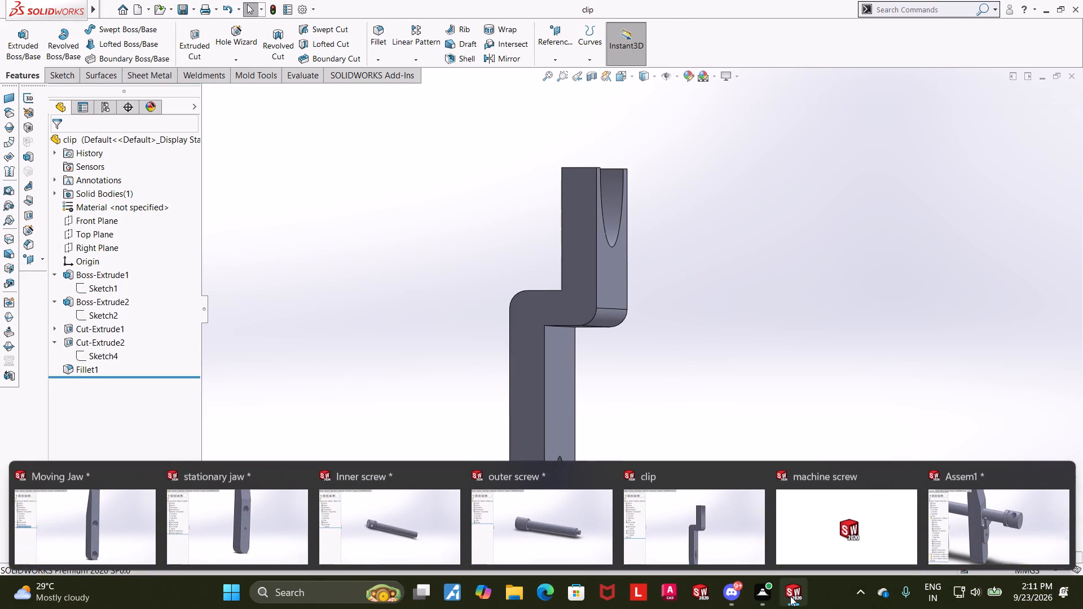
# Switch to the assembly and rebuild it with the modified clip.
pyautogui.click(946, 513)
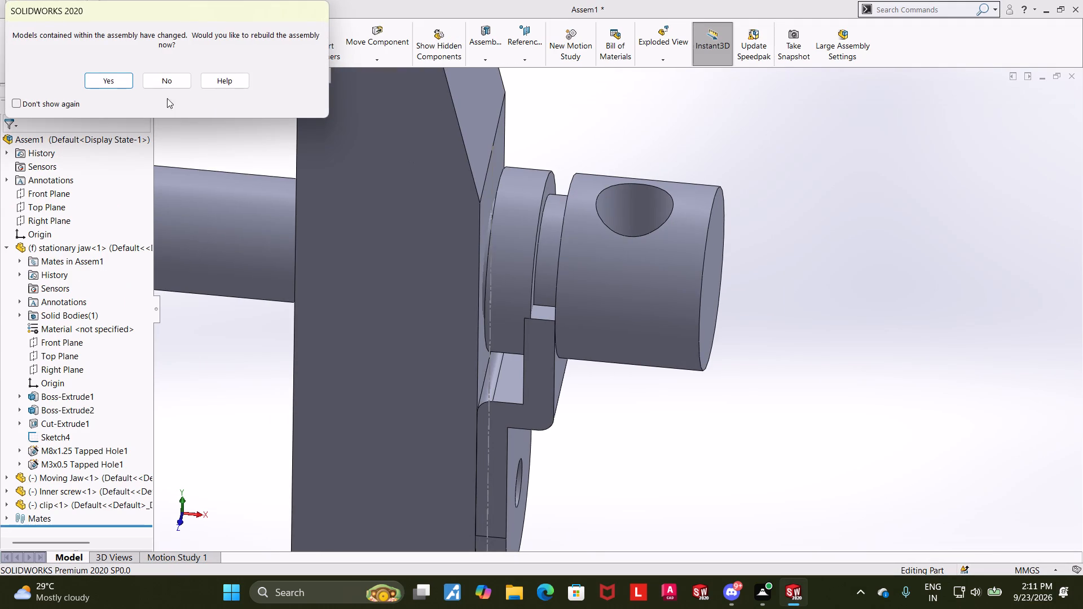
pyautogui.click(113, 79)
pyautogui.click(812, 334)
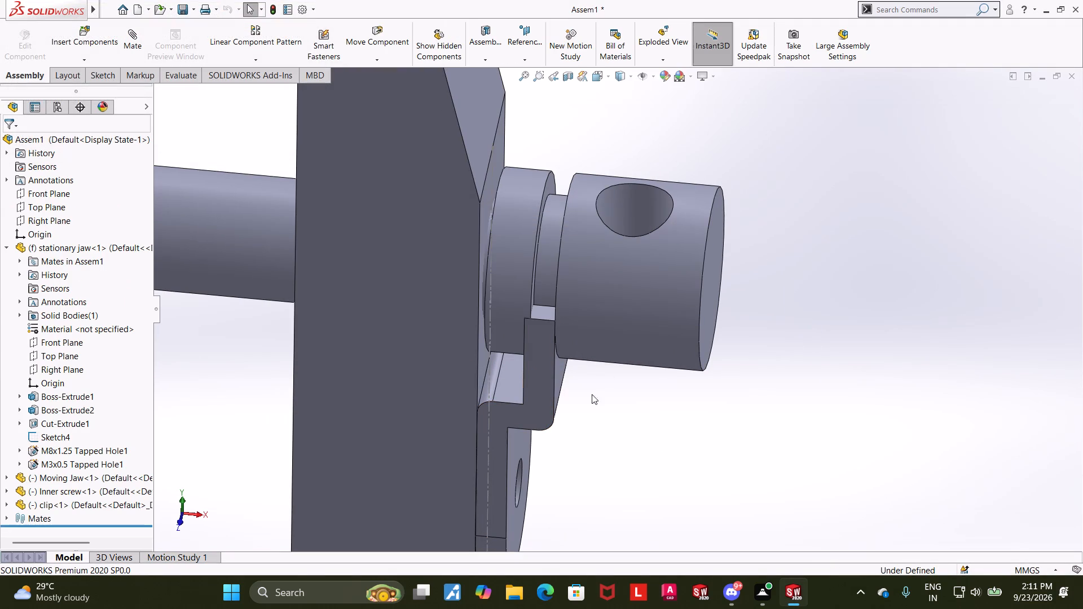
# Compare the clip part's Sketch1 dimensions with how the clip's upper arm appears in the assembly.
pyautogui.click(699, 519)
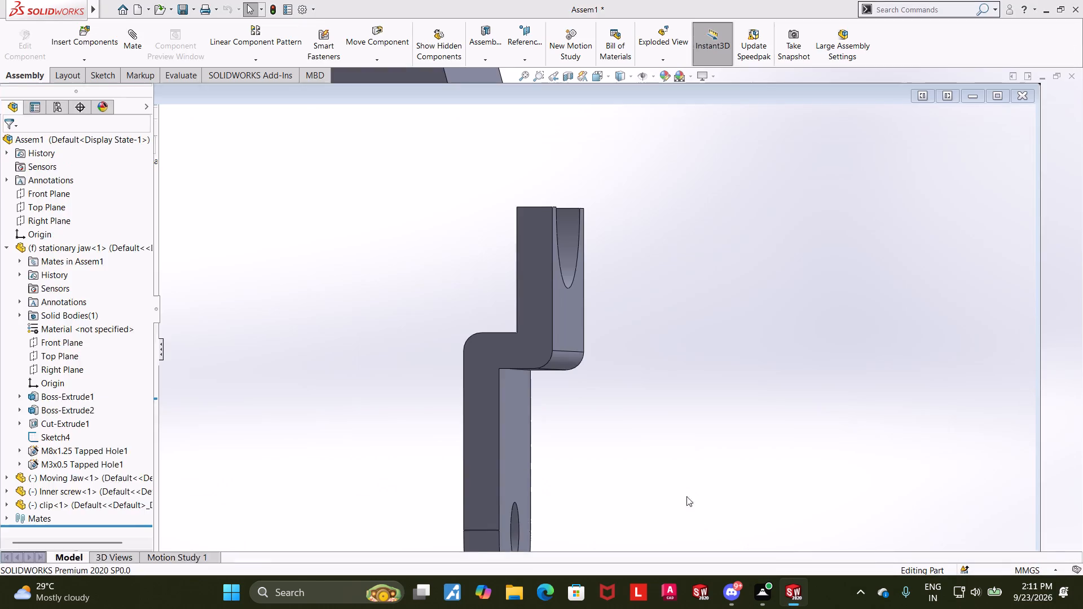
pyautogui.click(96, 284)
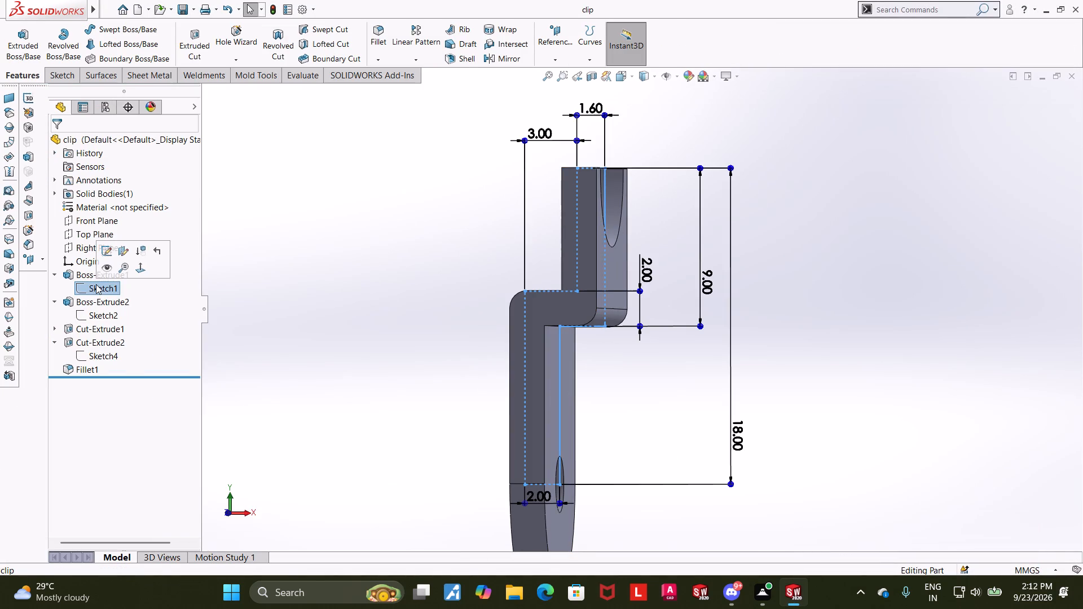
pyautogui.click(310, 305)
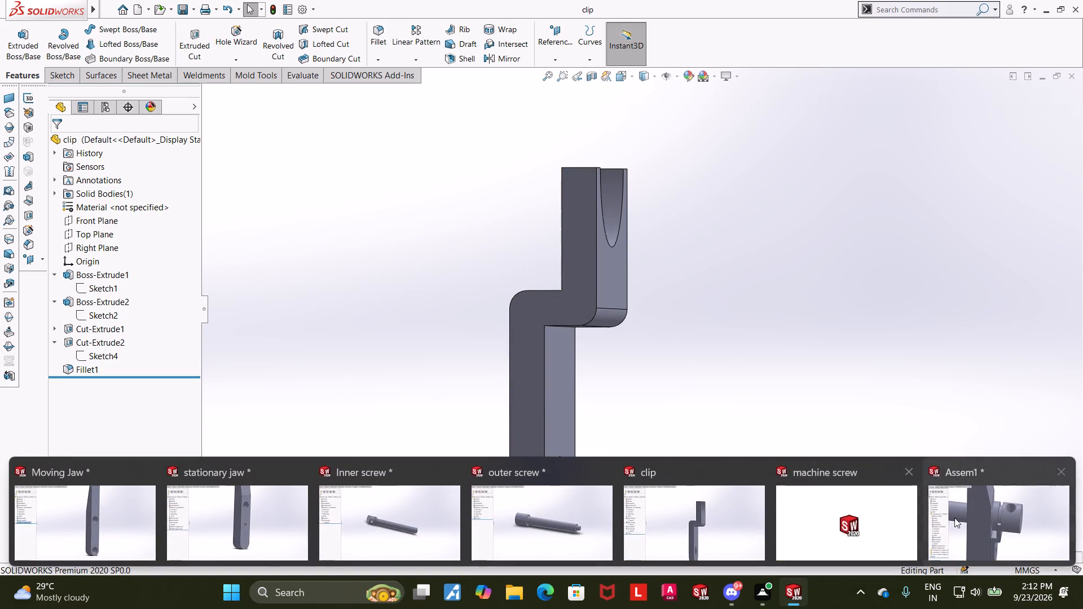
pyautogui.click(955, 517)
pyautogui.scroll(1, 781, 367)
pyautogui.middleClick(789, 367)
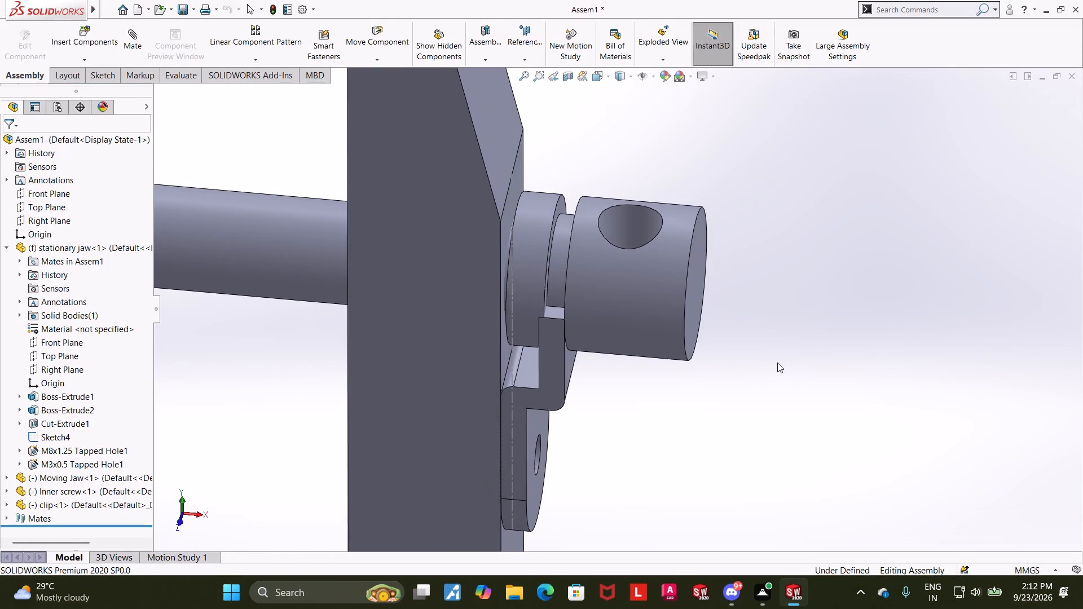
pyautogui.click(557, 351)
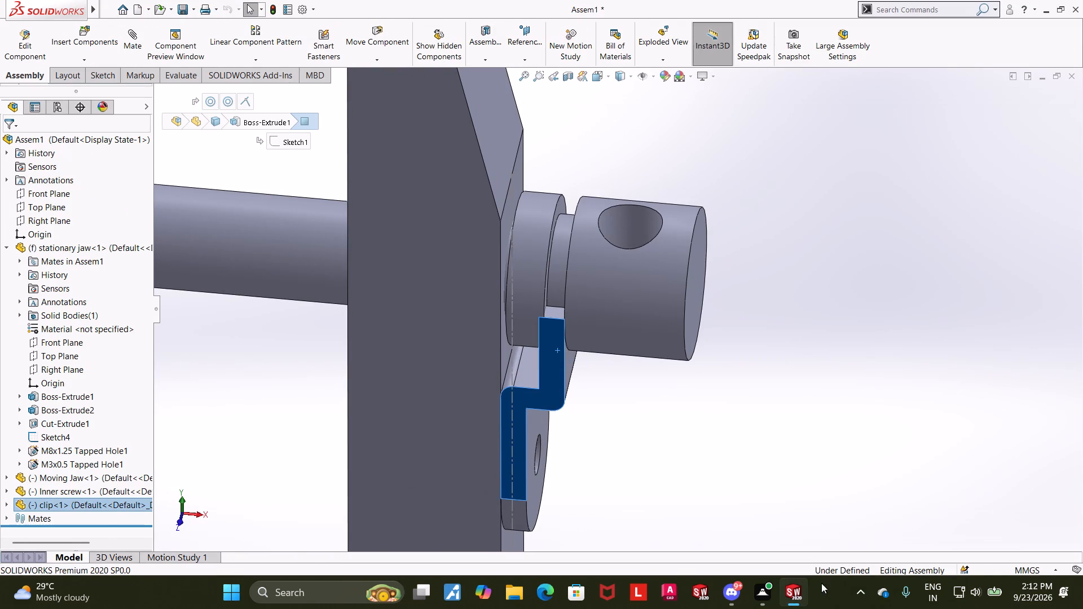
pyautogui.click(719, 523)
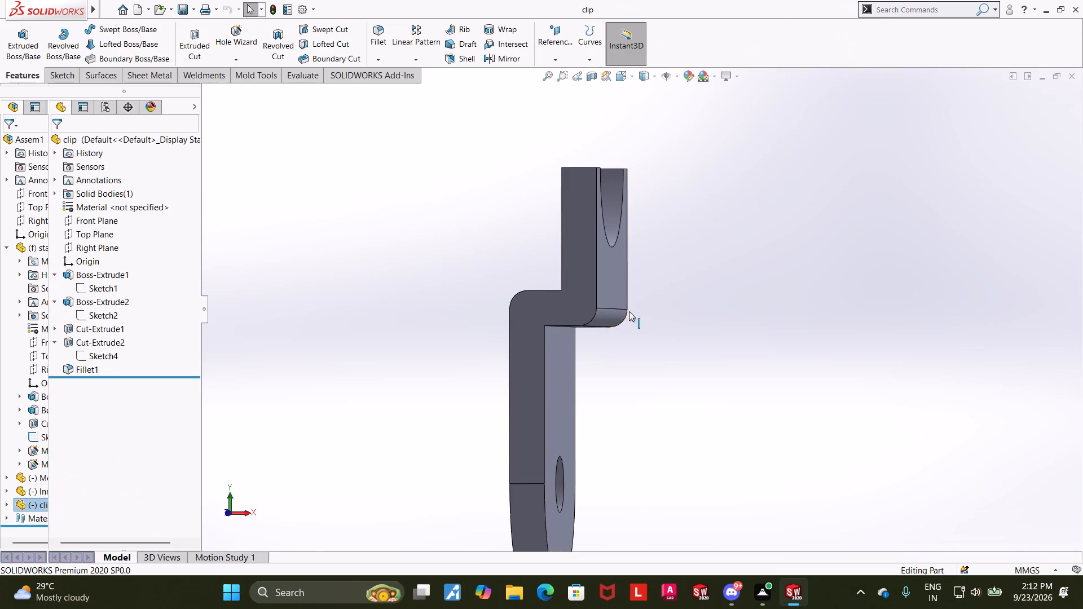
pyautogui.click(76, 283)
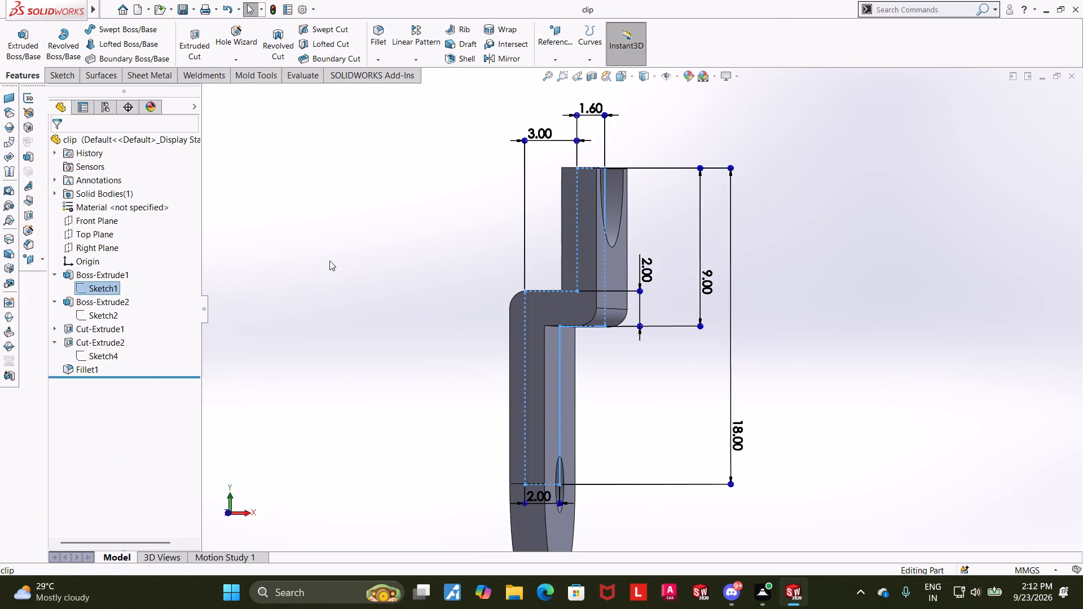
pyautogui.click(177, 6)
pyautogui.moveTo(319, 226); pyautogui.dragTo(346, 218, button='middle')
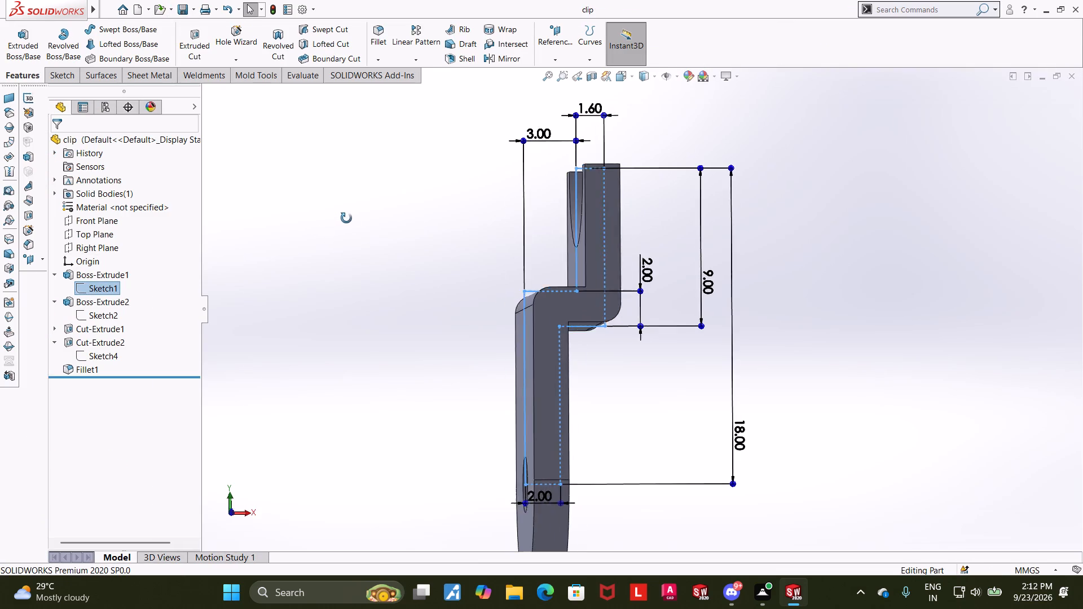
pyautogui.moveTo(346, 218); pyautogui.dragTo(329, 220, button='middle')
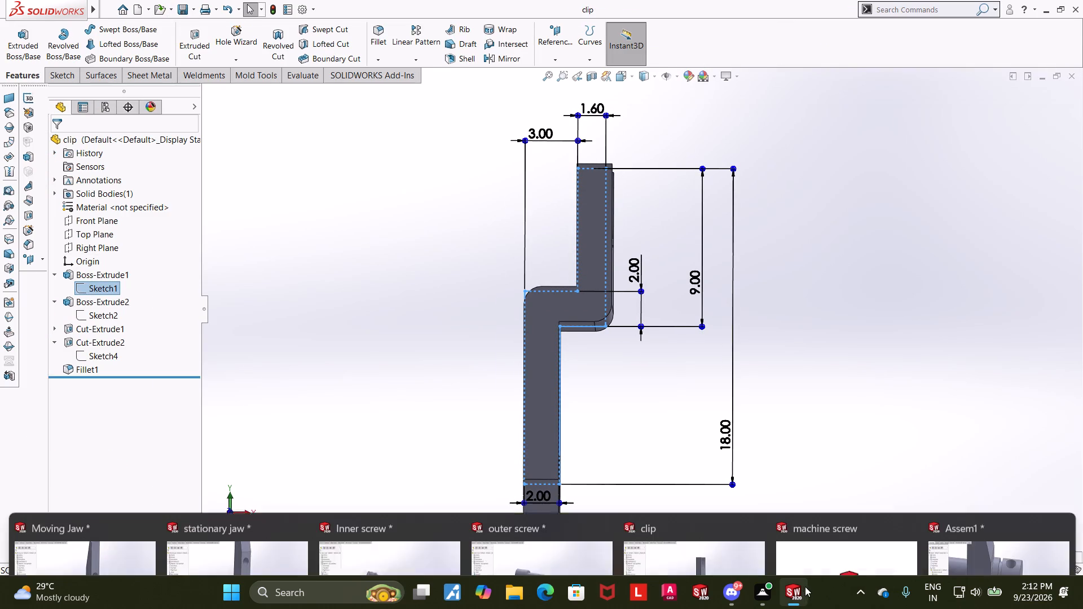
# Examine the clip's upper arm against the inner screw's groove in the assembly, checking it against the clip's Sketch1.
pyautogui.click(987, 512)
pyautogui.moveTo(797, 392); pyautogui.dragTo(805, 392, button='middle')
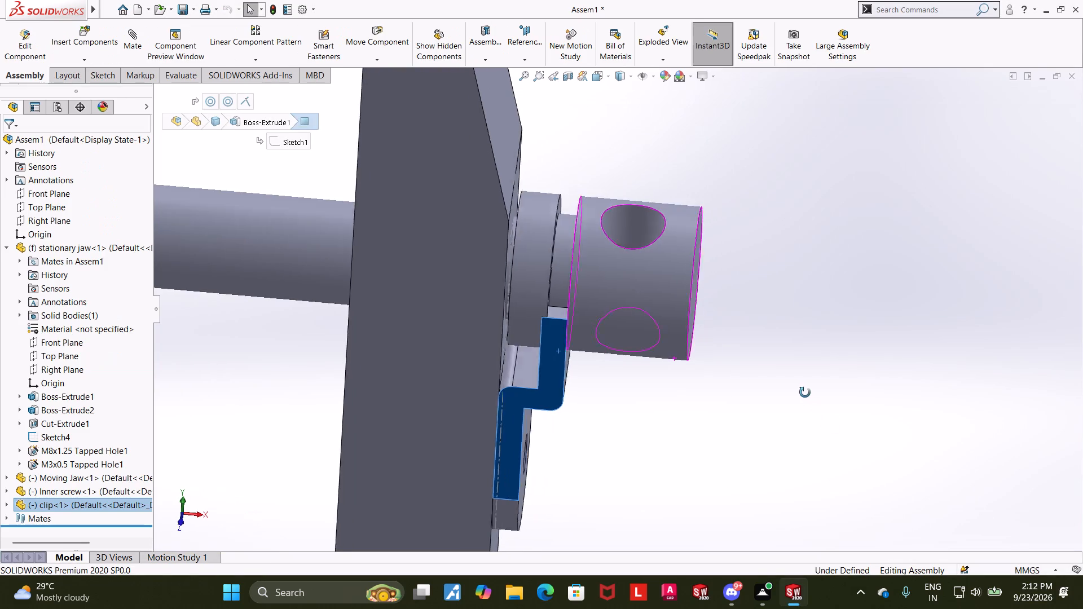
pyautogui.moveTo(805, 392); pyautogui.dragTo(812, 271, button='middle')
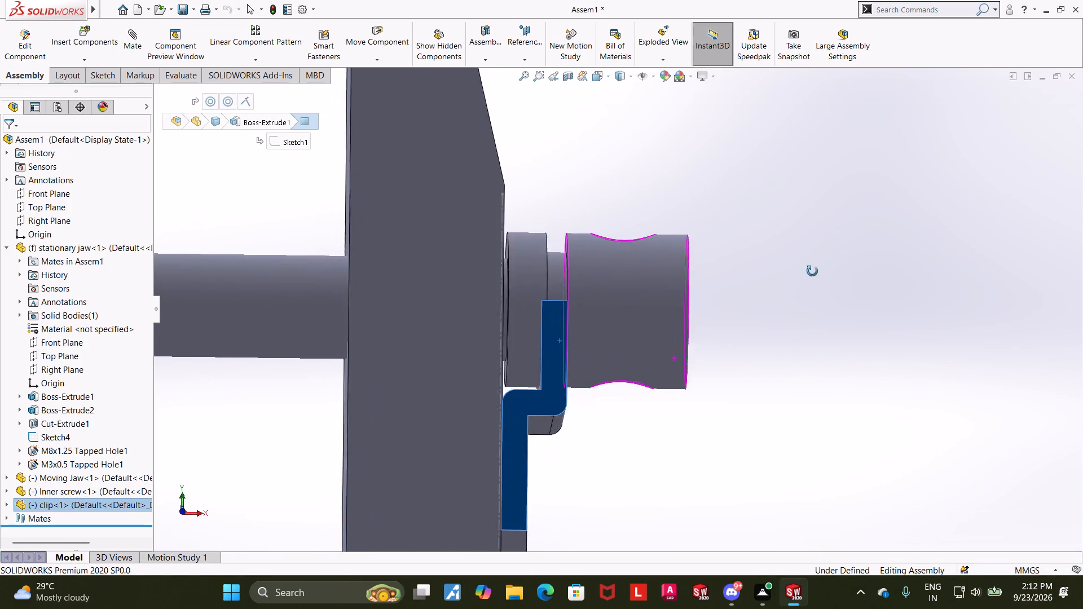
pyautogui.moveTo(812, 271); pyautogui.dragTo(807, 283, button='middle')
pyautogui.click(795, 373)
pyautogui.moveTo(792, 379); pyautogui.dragTo(795, 393, button='middle')
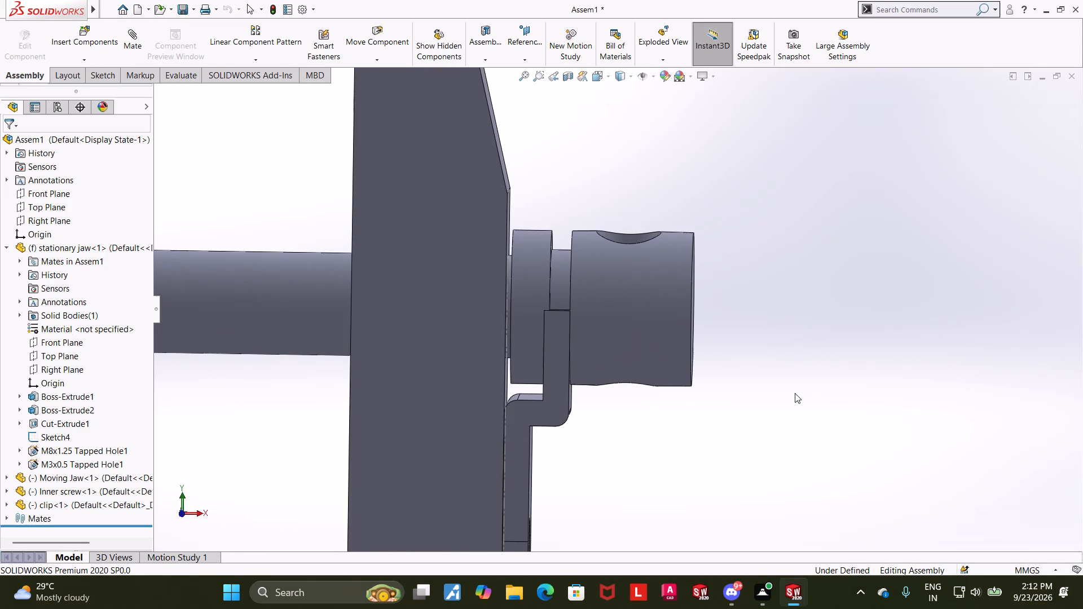
pyautogui.click(560, 329)
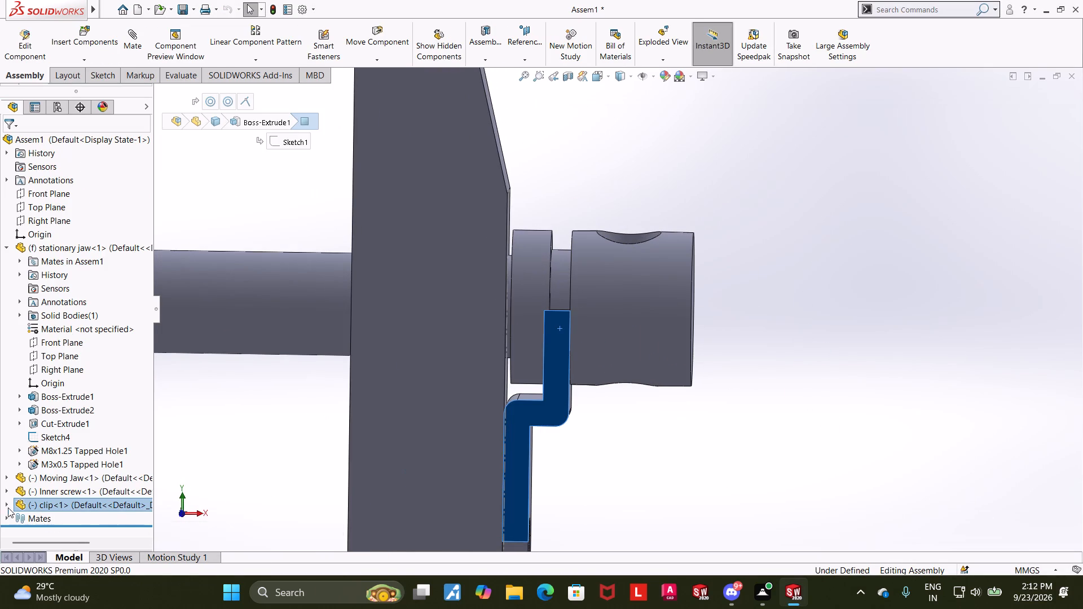
pyautogui.click(3, 500)
pyautogui.click(9, 505)
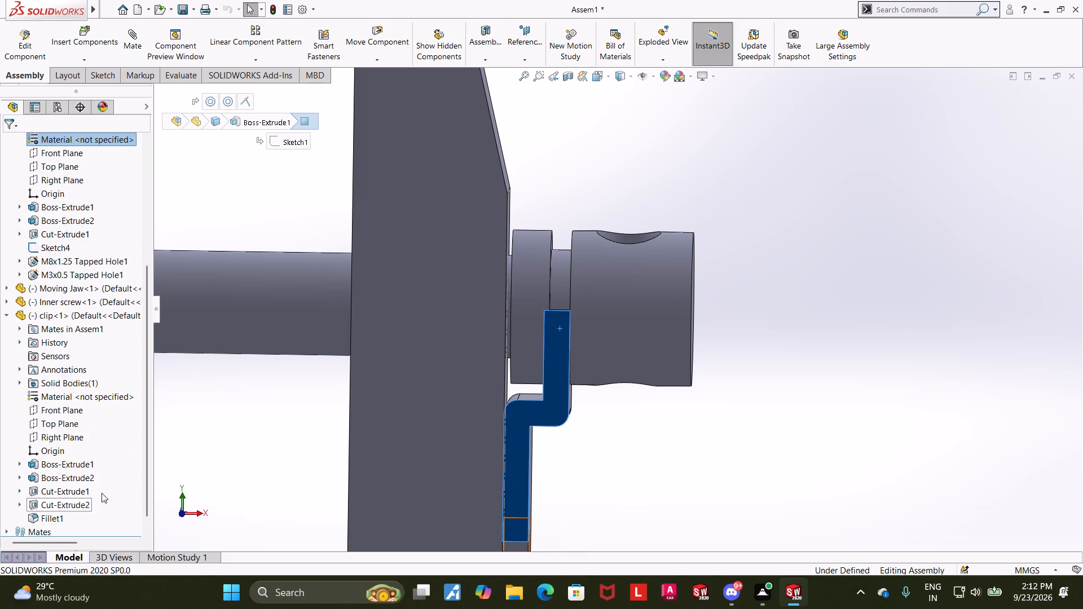
pyautogui.click(21, 467)
pyautogui.click(52, 474)
pyautogui.scroll(3, 684, 471)
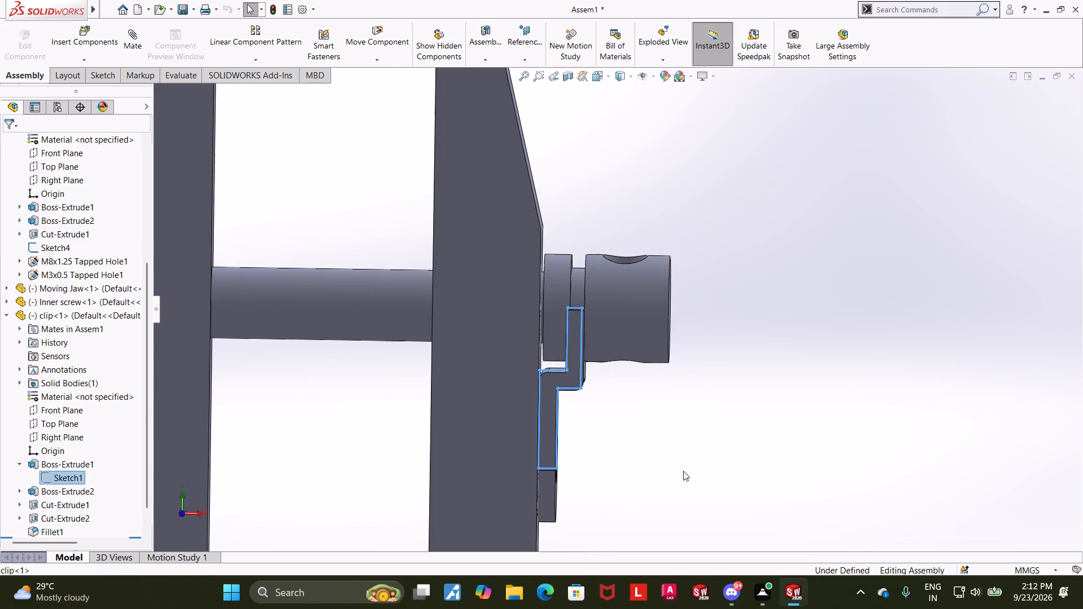
pyautogui.scroll(-9, 582, 303)
pyautogui.scroll(3, 657, 379)
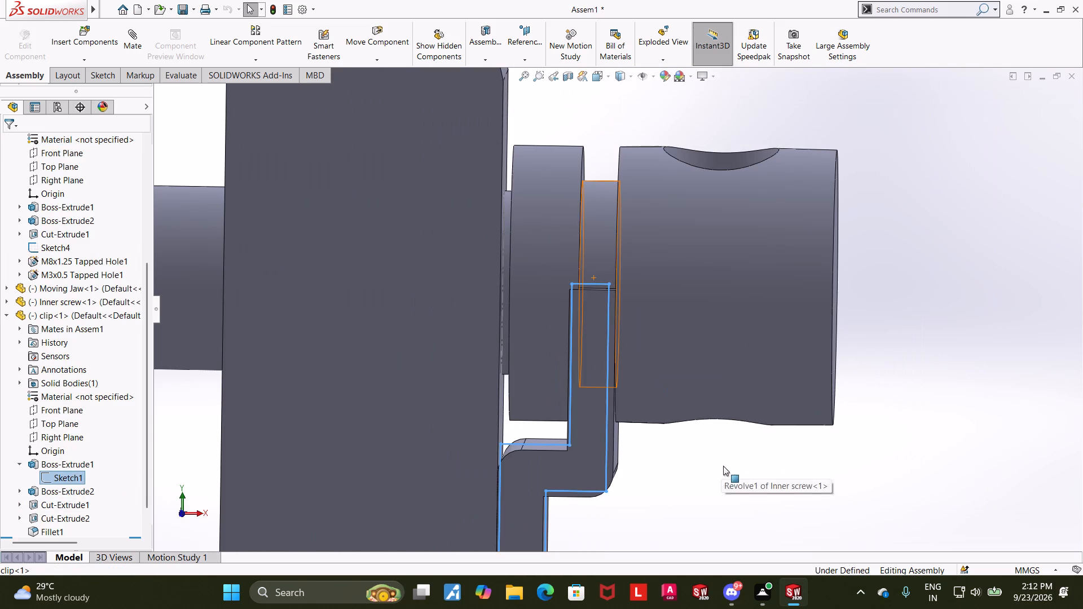
pyautogui.click(733, 509)
pyautogui.moveTo(722, 496); pyautogui.dragTo(724, 516, button='middle')
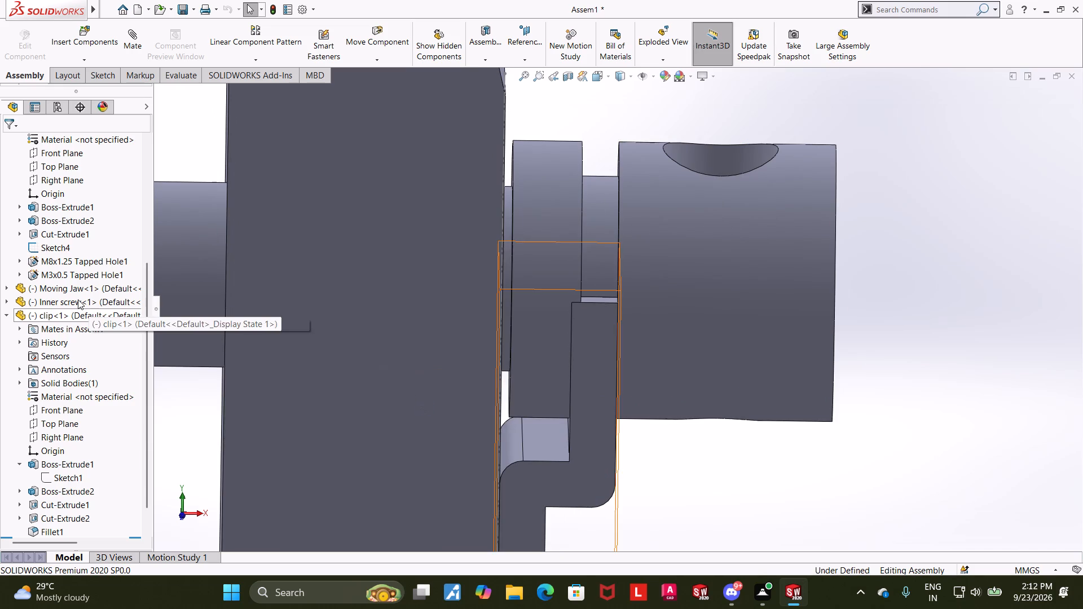
# Delete the clip component from the assembly.
pyautogui.click(14, 315)
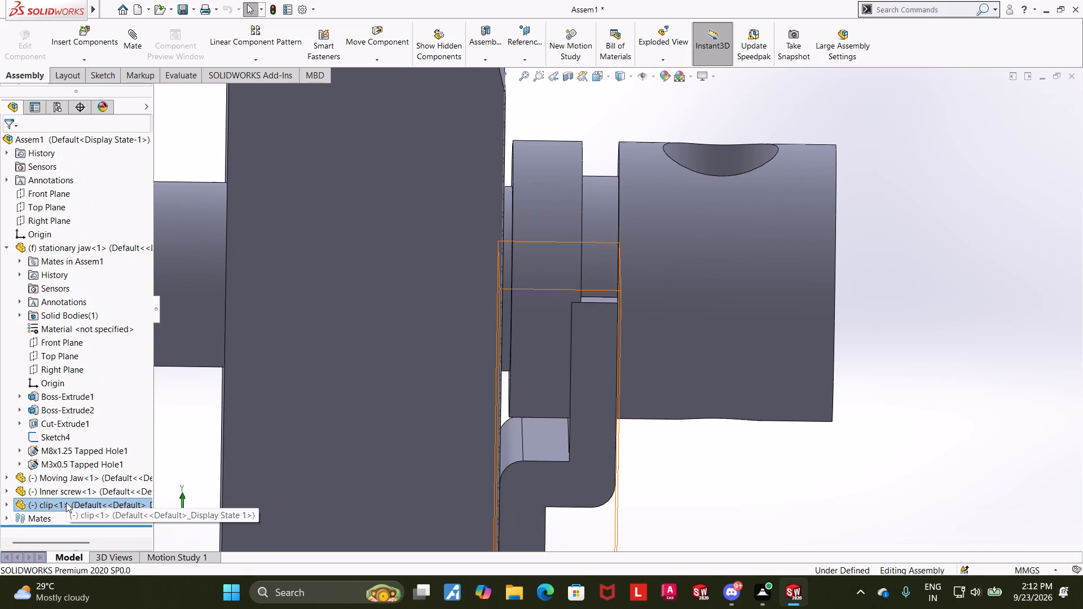
pyautogui.rightClick(66, 502)
pyautogui.click(109, 436)
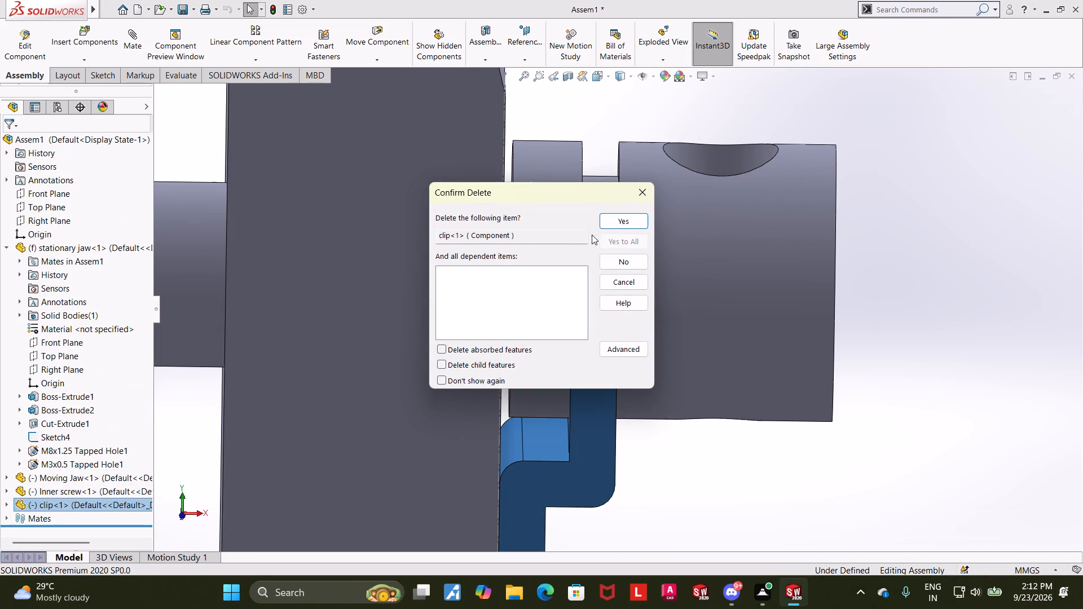
pyautogui.click(618, 224)
# Insert the updated clip part into the assembly beside the inner screw's head.
pyautogui.scroll(3, 750, 340)
pyautogui.scroll(2, 910, 331)
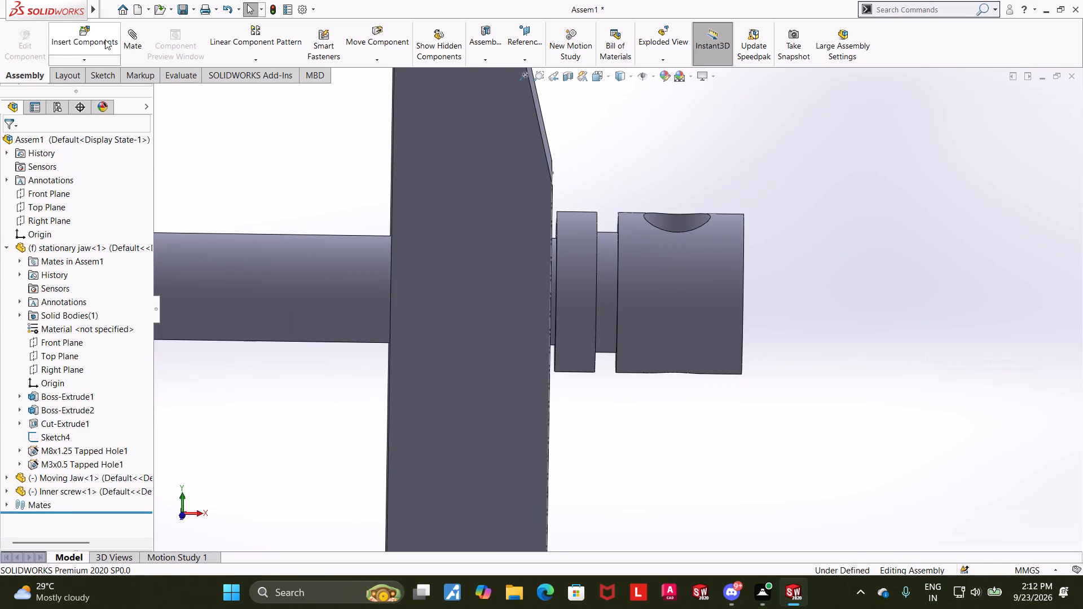
pyautogui.click(105, 39)
pyautogui.click(32, 297)
pyautogui.click(713, 437)
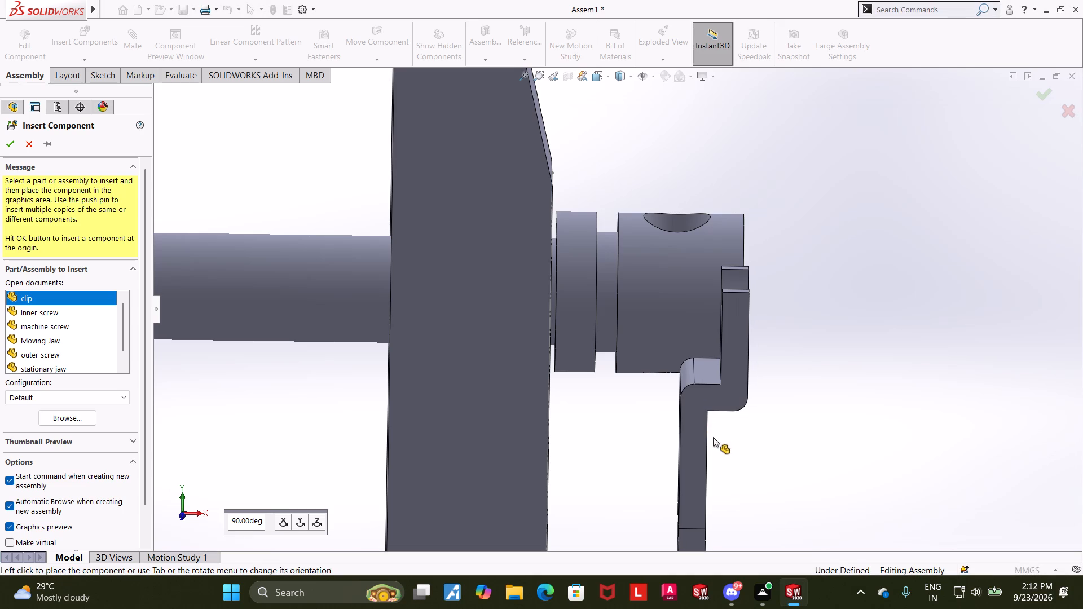
# Mate the clip's hole concentric with the M3x0.5 tapped hole in the stationary jaw.
pyautogui.moveTo(808, 387); pyautogui.dragTo(735, 356, button='middle')
pyautogui.scroll(1, 809, 389)
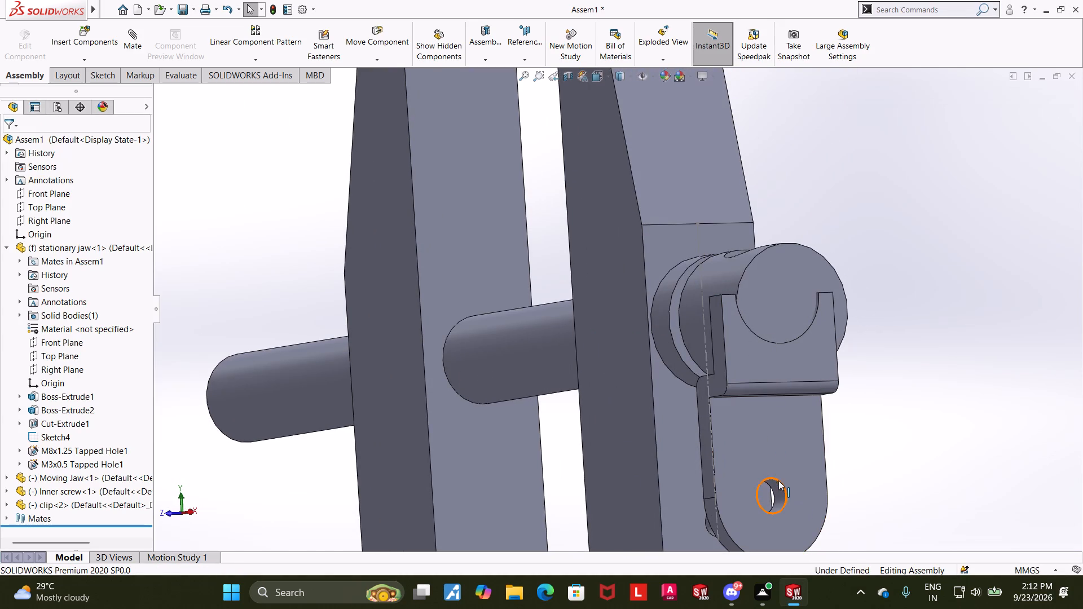
pyautogui.click(777, 484)
pyautogui.scroll(3, 886, 439)
pyautogui.scroll(-1, 887, 439)
pyautogui.moveTo(901, 485); pyautogui.dragTo(926, 500, button='middle')
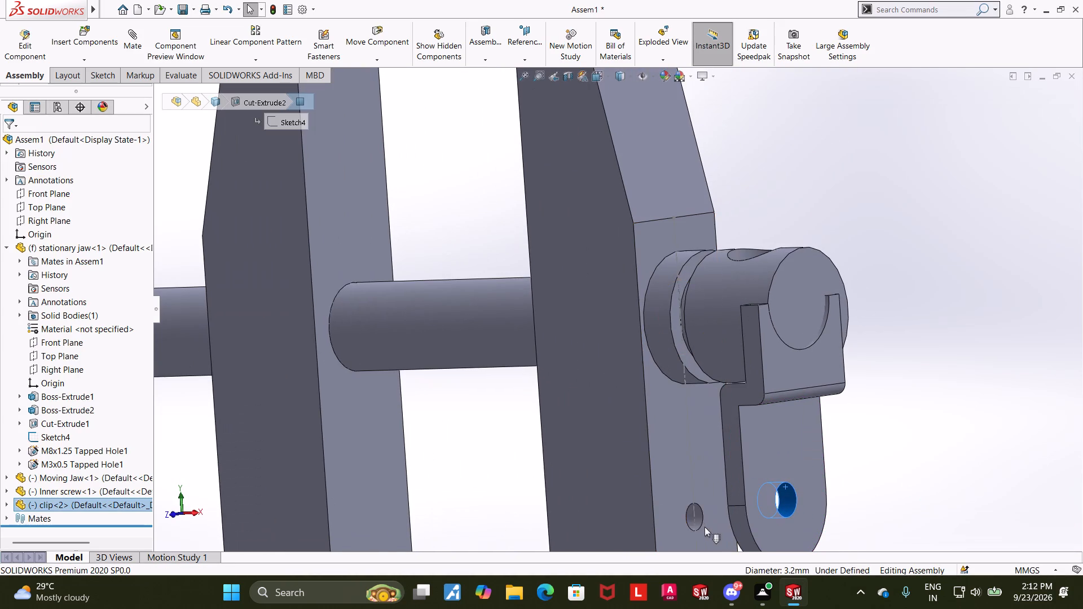
pyautogui.keyDown('ctrl'); pyautogui.click(697, 518); pyautogui.keyUp('ctrl')
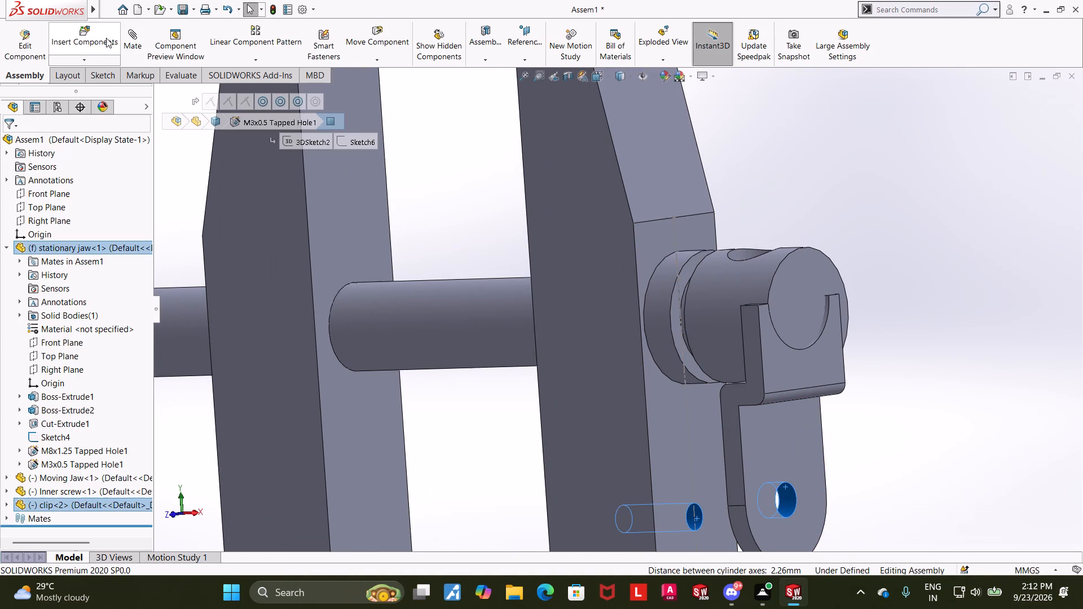
pyautogui.click(129, 36)
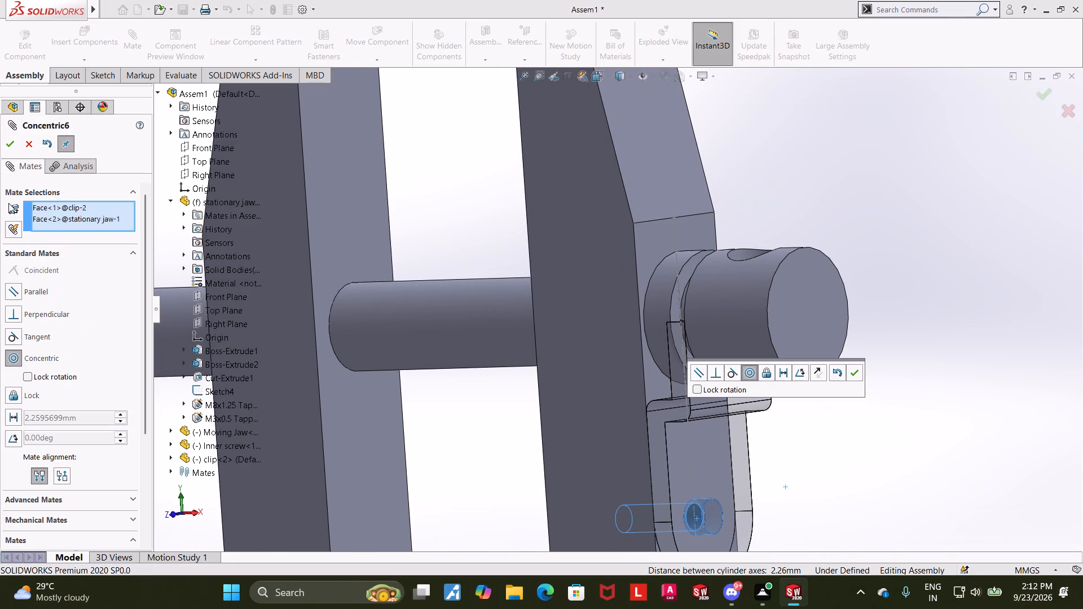
pyautogui.click(6, 145)
# Mate the cylindrical face of the inner screw's groove concentric with the curved notch face of the clip's upper arm.
pyautogui.moveTo(863, 413); pyautogui.dragTo(901, 433, button='middle')
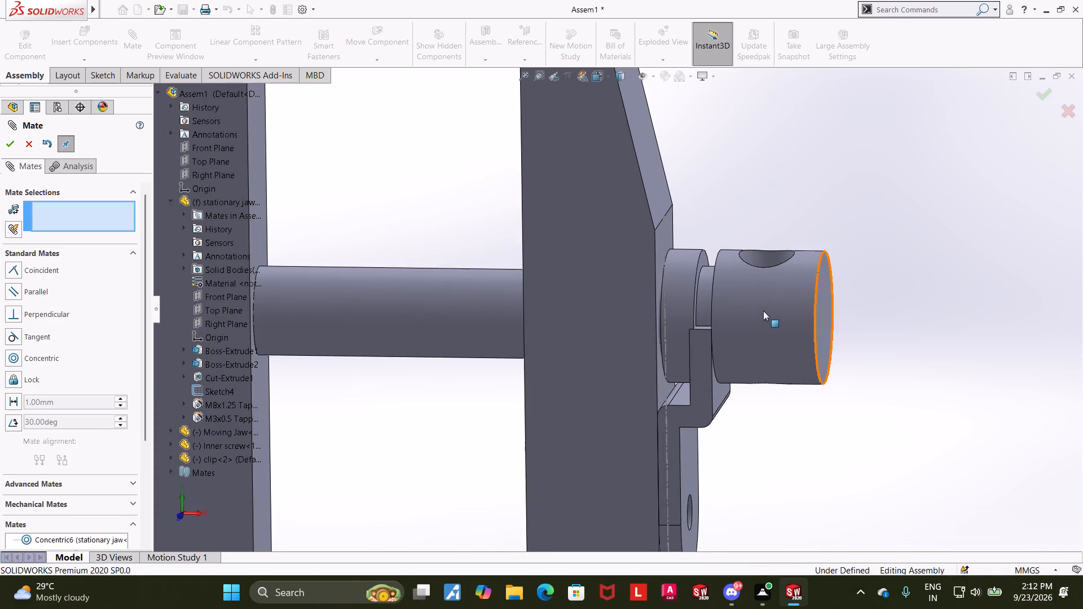
pyautogui.scroll(-4, 762, 318)
pyautogui.scroll(2, 637, 325)
pyautogui.click(605, 301)
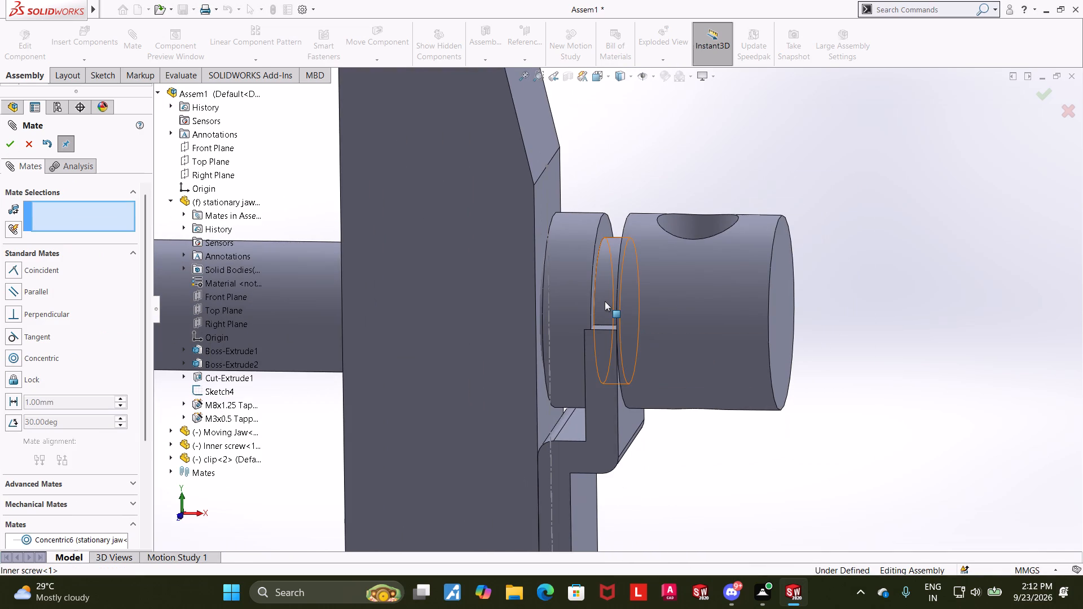
pyautogui.moveTo(715, 408); pyautogui.dragTo(706, 414, button='middle')
pyautogui.keyDown('ctrl'); pyautogui.click(633, 324); pyautogui.keyUp('ctrl')
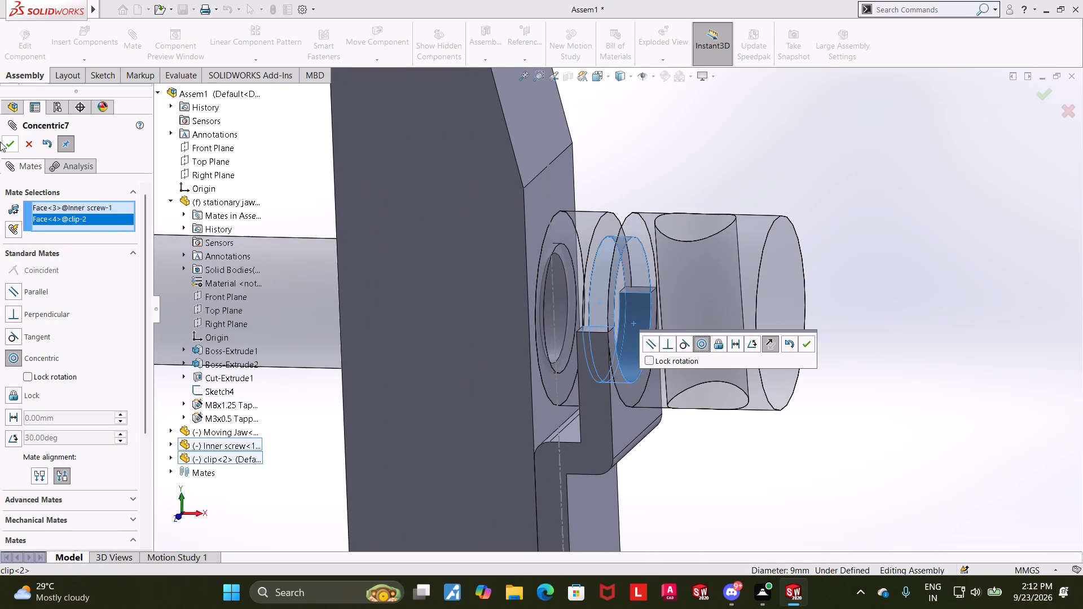
pyautogui.click(11, 145)
pyautogui.click(904, 359)
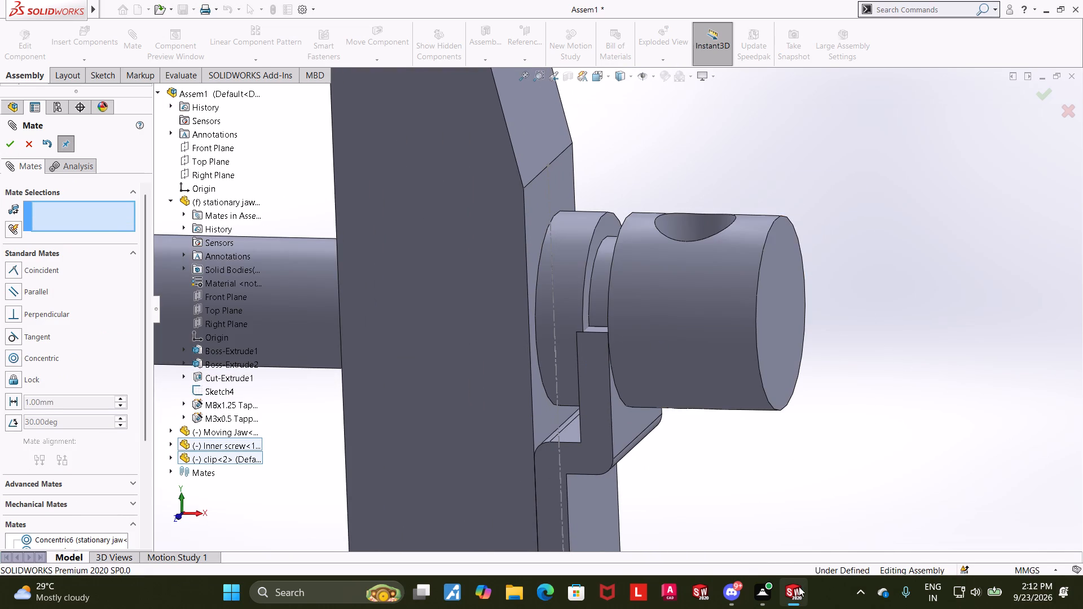
# Examine the dimensions in the inner screw's revolve sketch around the head groove, alongside the clip's profile sketch.
pyautogui.click(725, 523)
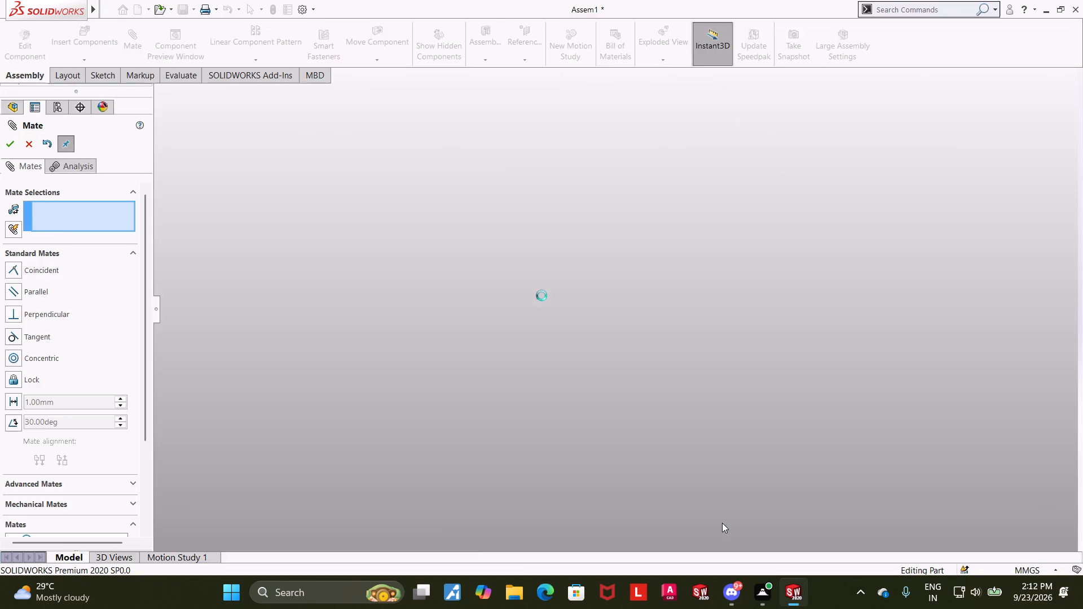
pyautogui.moveTo(717, 370); pyautogui.dragTo(702, 369, button='middle')
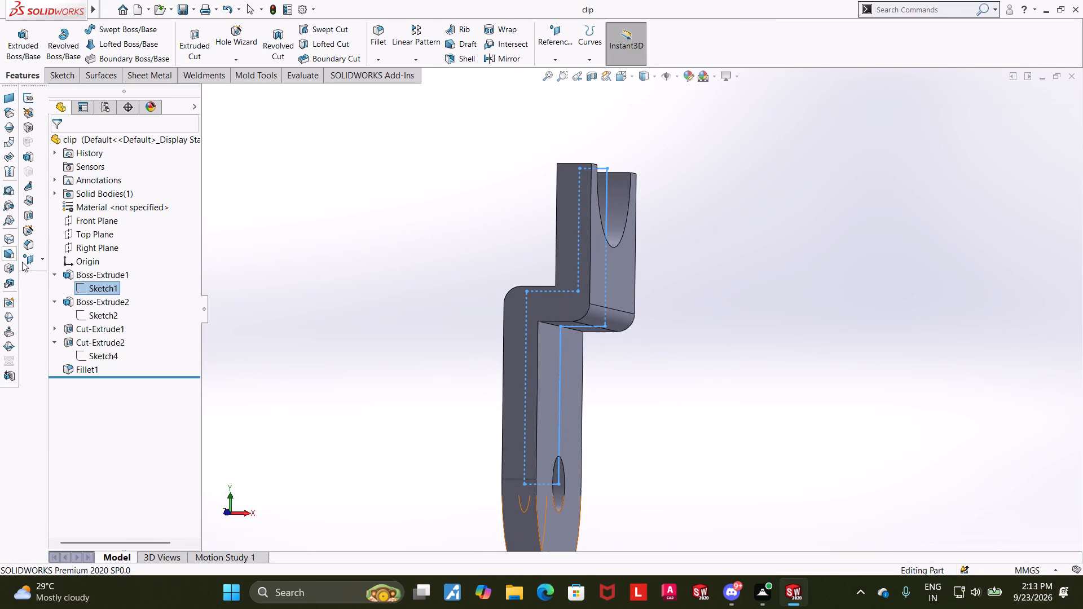
pyautogui.click(84, 289)
pyautogui.click(686, 434)
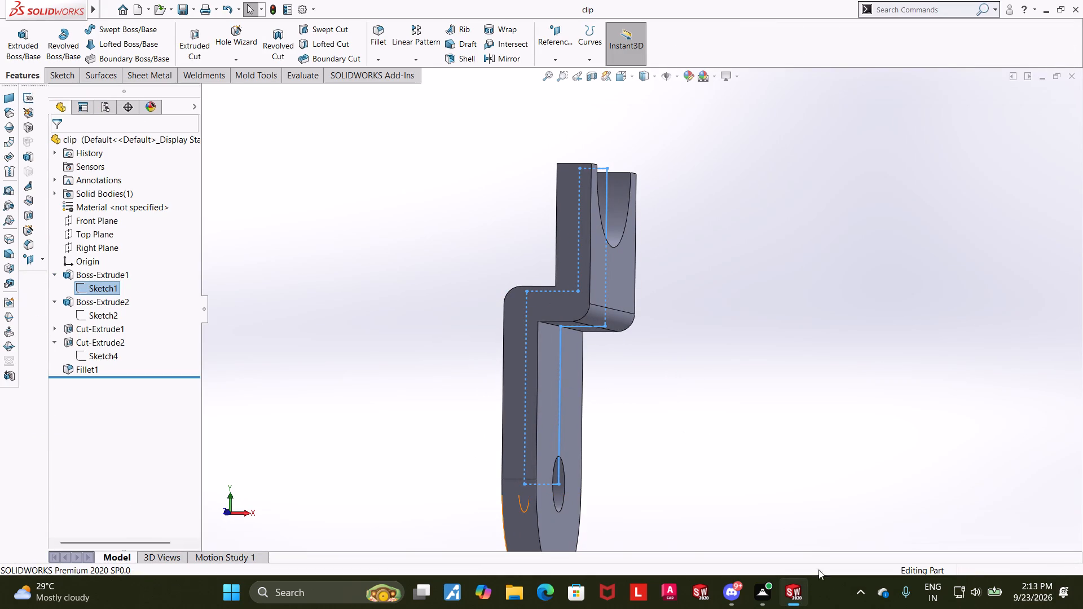
pyautogui.click(398, 517)
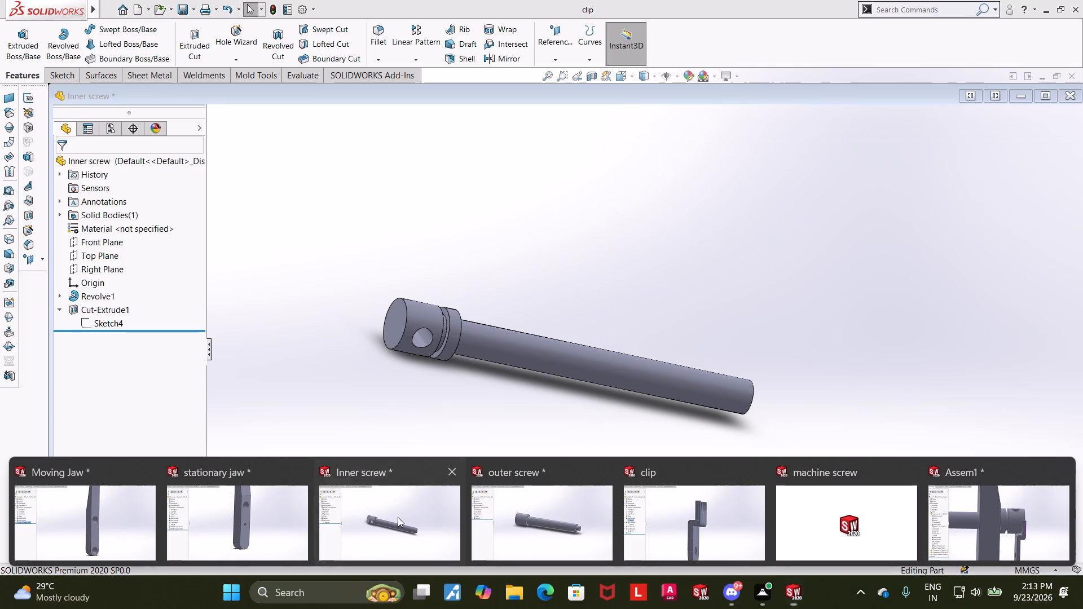
pyautogui.click(90, 302)
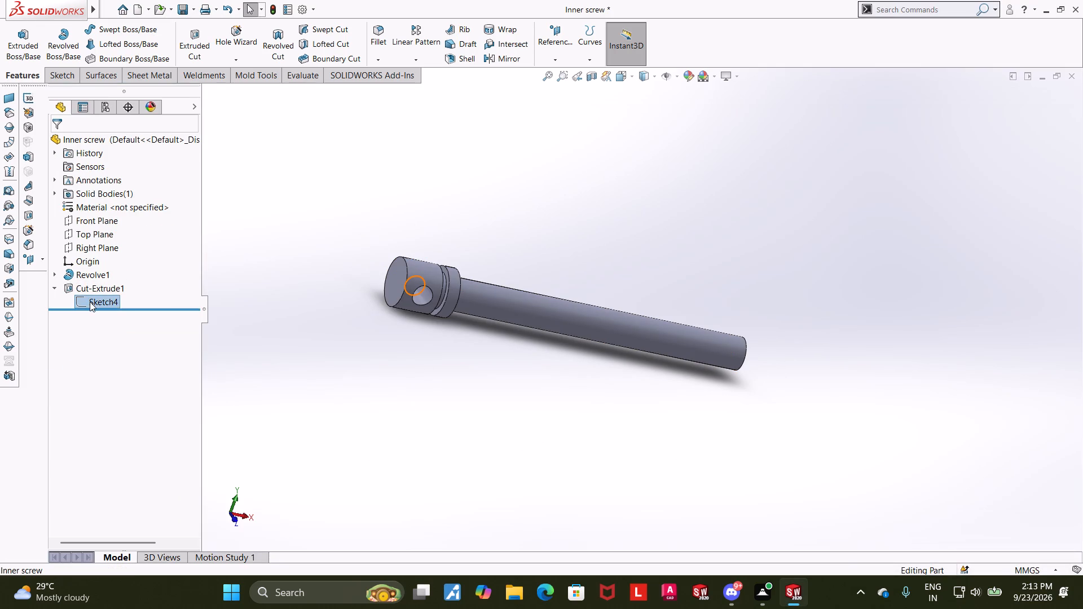
pyautogui.moveTo(417, 367); pyautogui.dragTo(490, 360, button='middle')
pyautogui.moveTo(427, 378); pyautogui.dragTo(358, 347, button='middle')
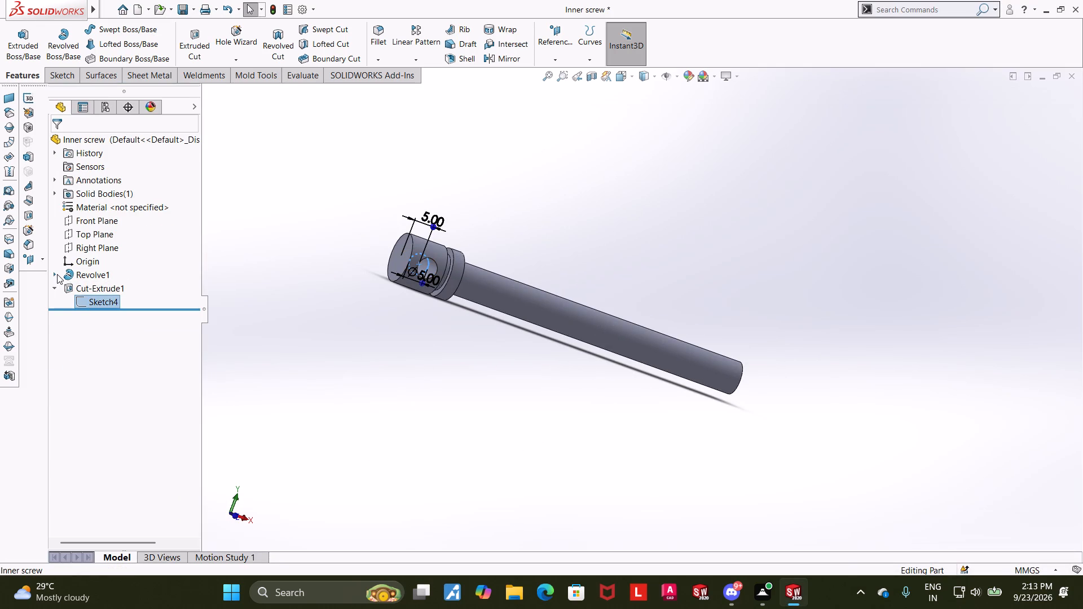
pyautogui.click(57, 274)
pyautogui.click(102, 284)
pyautogui.moveTo(508, 377); pyautogui.dragTo(478, 411, button='middle')
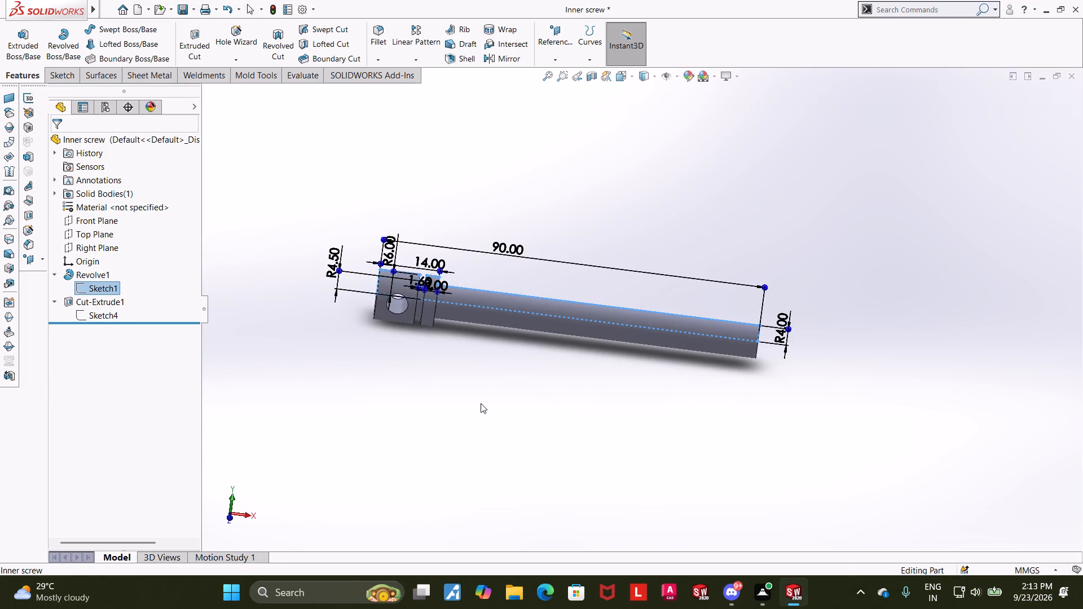
pyautogui.scroll(-6, 440, 289)
pyautogui.scroll(-3, 495, 299)
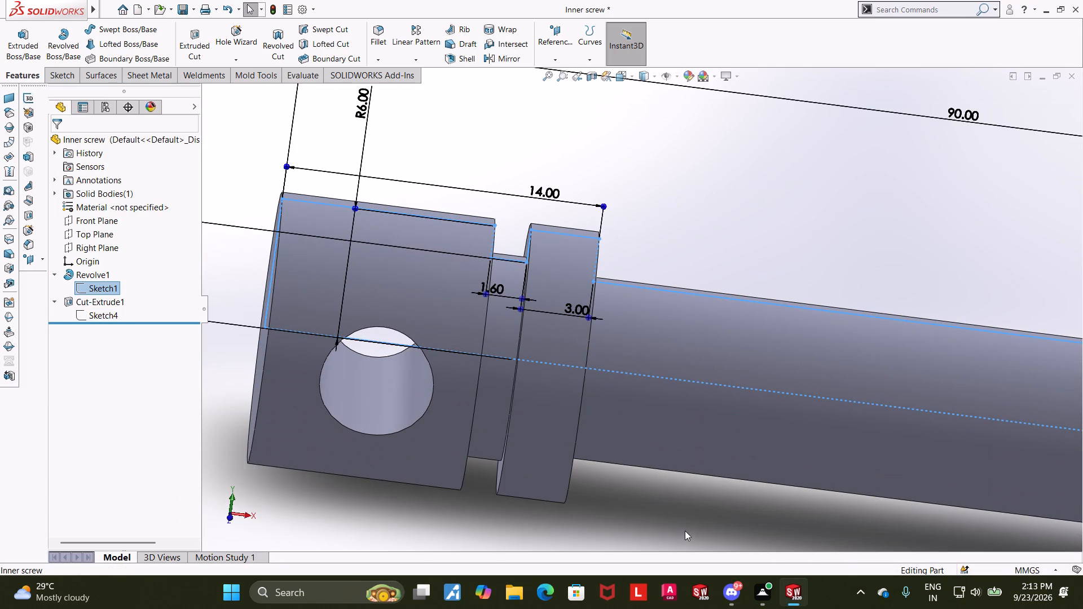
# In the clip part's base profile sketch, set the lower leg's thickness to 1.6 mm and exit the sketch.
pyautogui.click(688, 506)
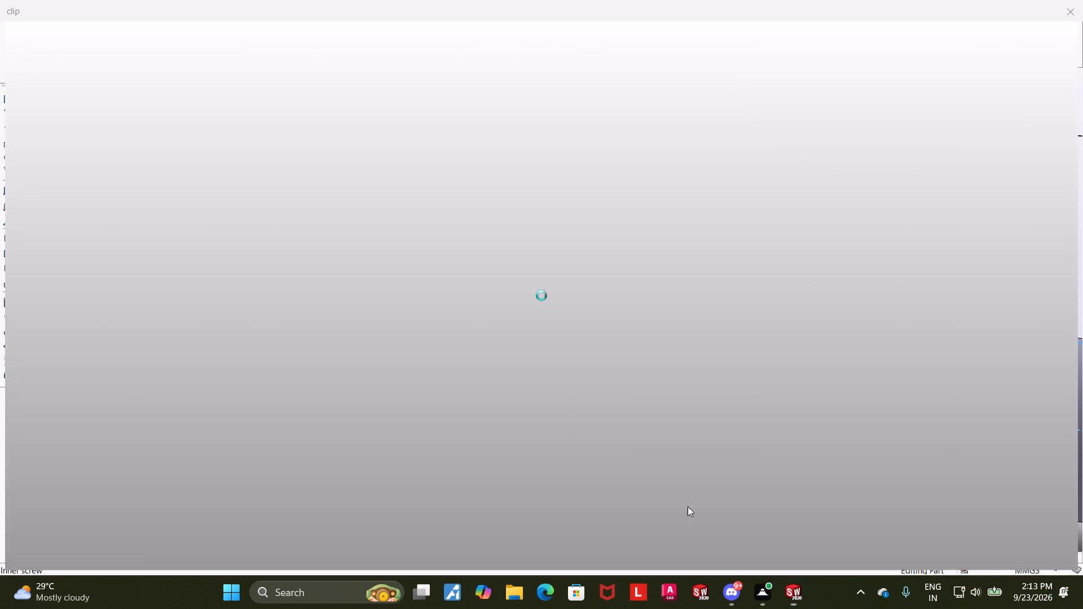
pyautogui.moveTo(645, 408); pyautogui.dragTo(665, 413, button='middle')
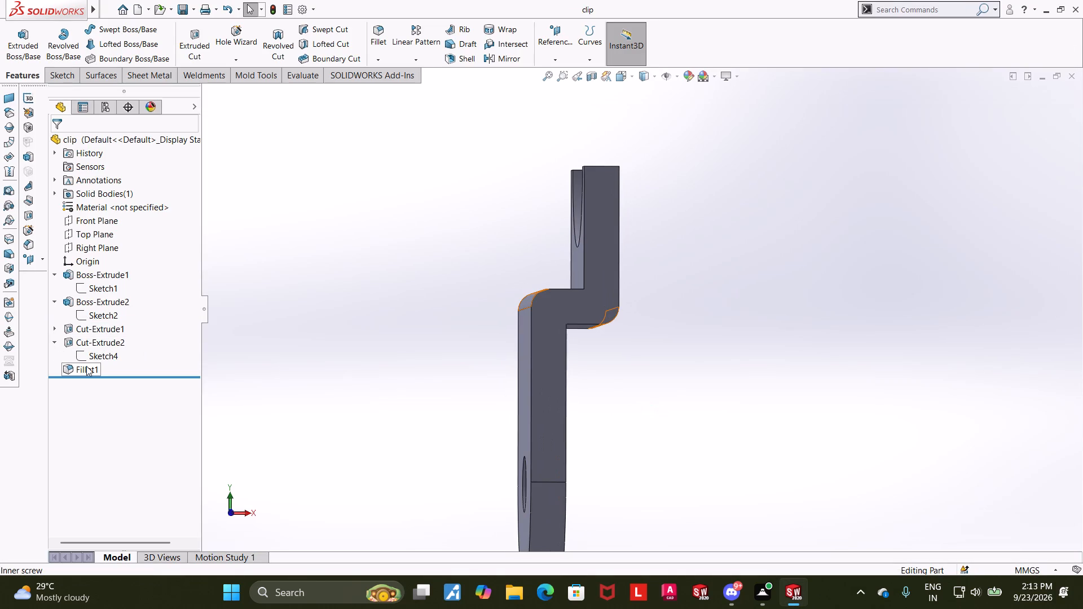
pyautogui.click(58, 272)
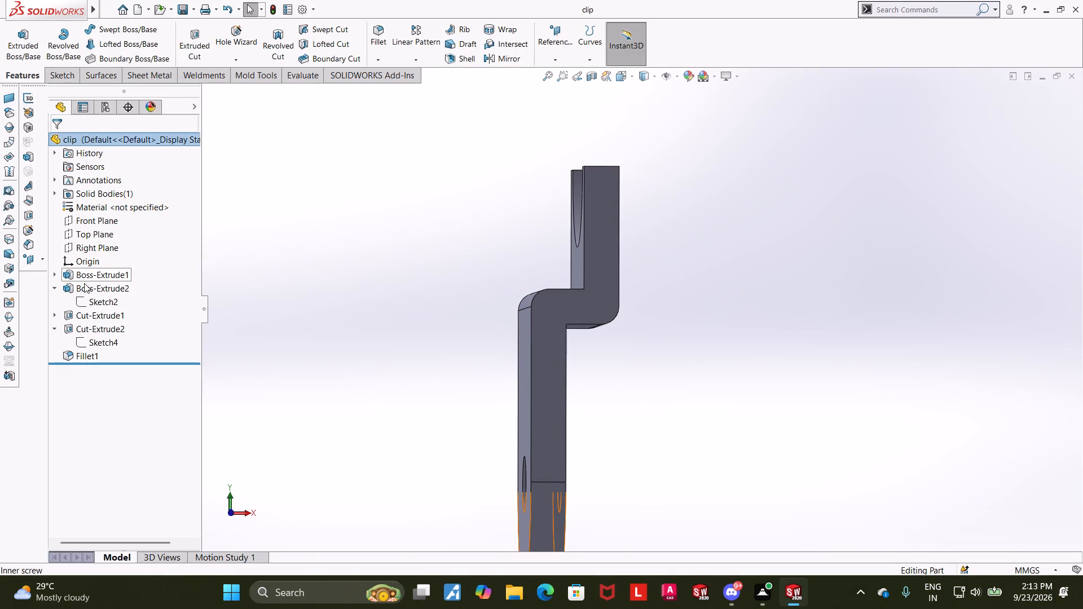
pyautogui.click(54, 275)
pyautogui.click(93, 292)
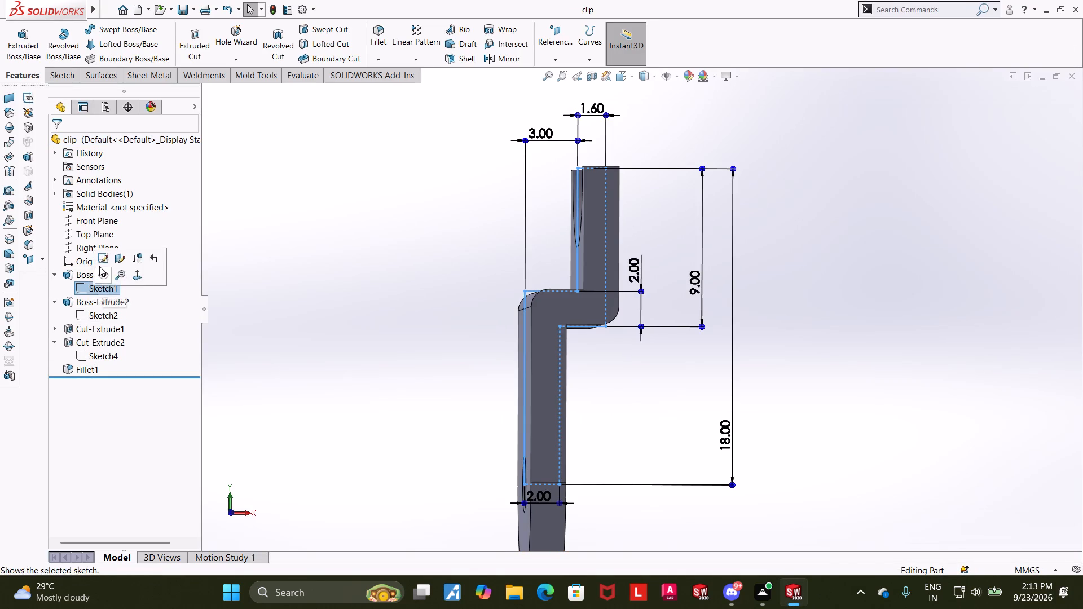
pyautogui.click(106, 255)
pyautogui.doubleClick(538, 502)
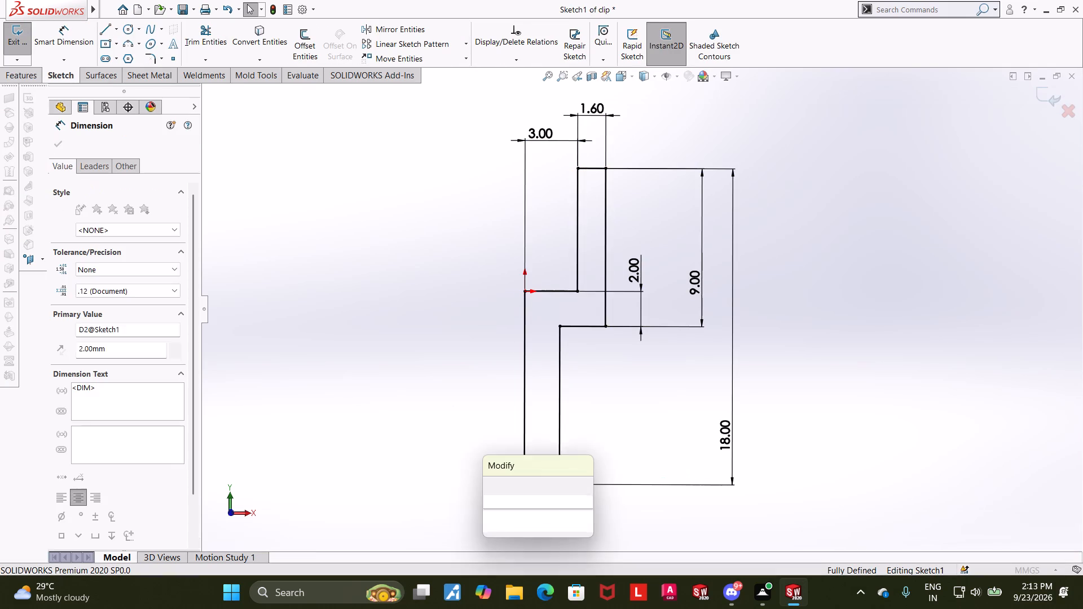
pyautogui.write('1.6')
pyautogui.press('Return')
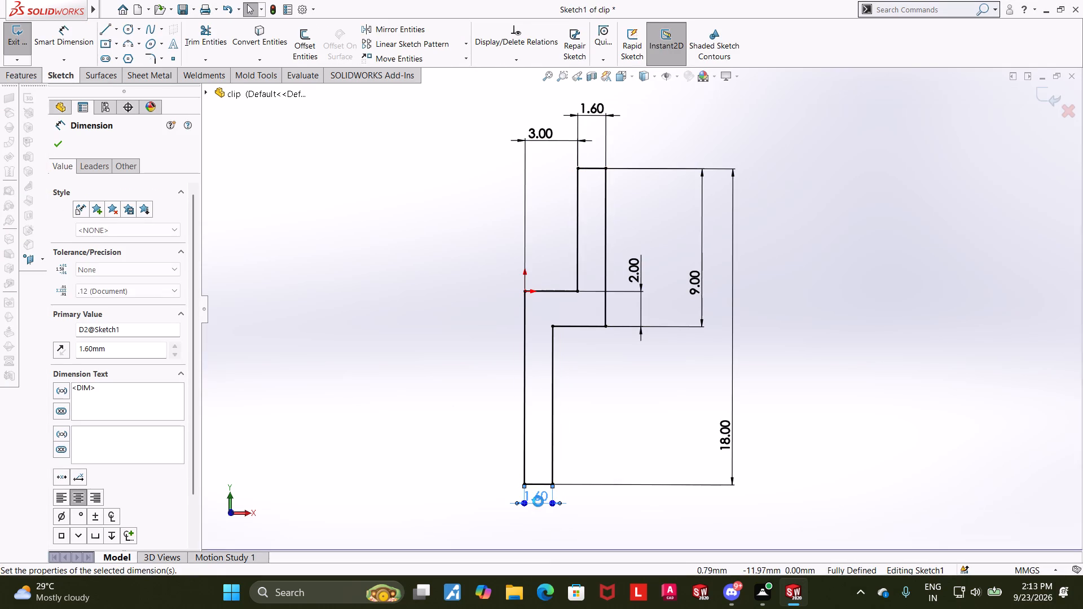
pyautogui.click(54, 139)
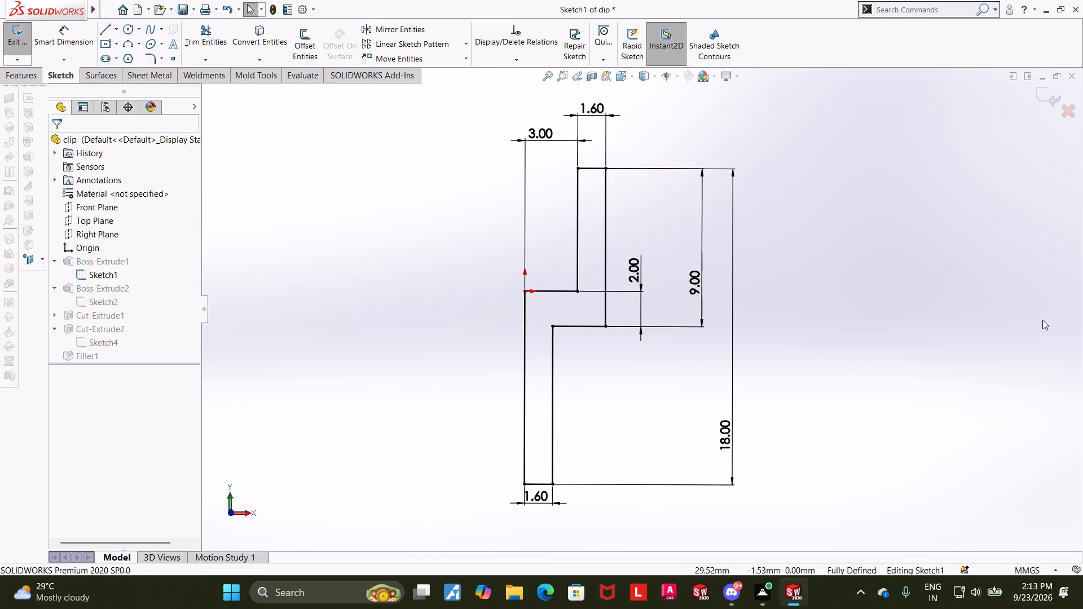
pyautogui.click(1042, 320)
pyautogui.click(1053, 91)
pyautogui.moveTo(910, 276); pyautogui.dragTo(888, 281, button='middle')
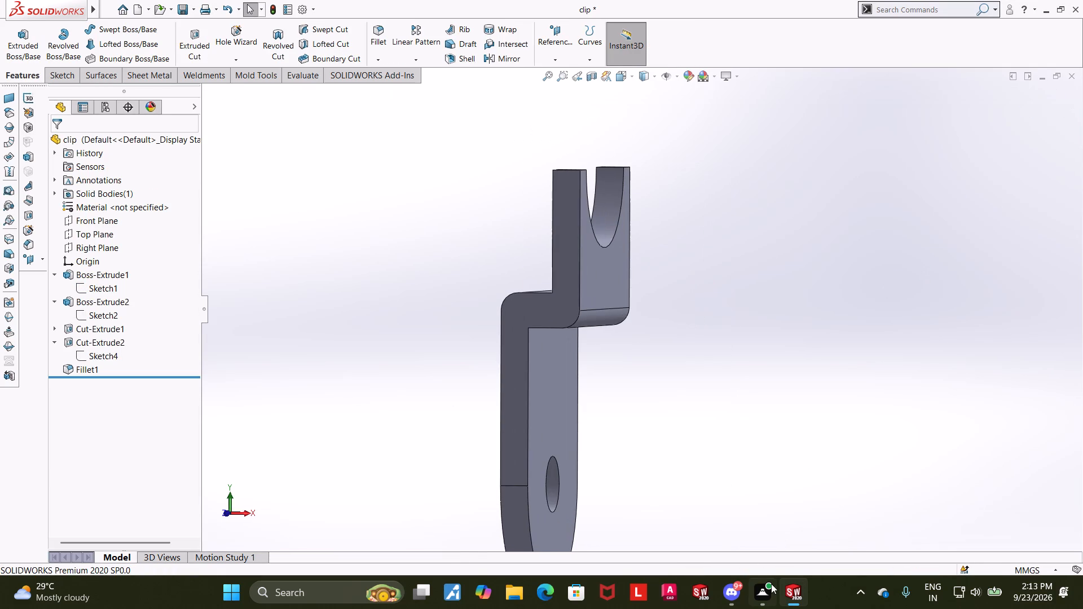
# Rebuild the assembly with the changed clip and inspect how the clip sits in the inner screw's groove.
pyautogui.click(1007, 515)
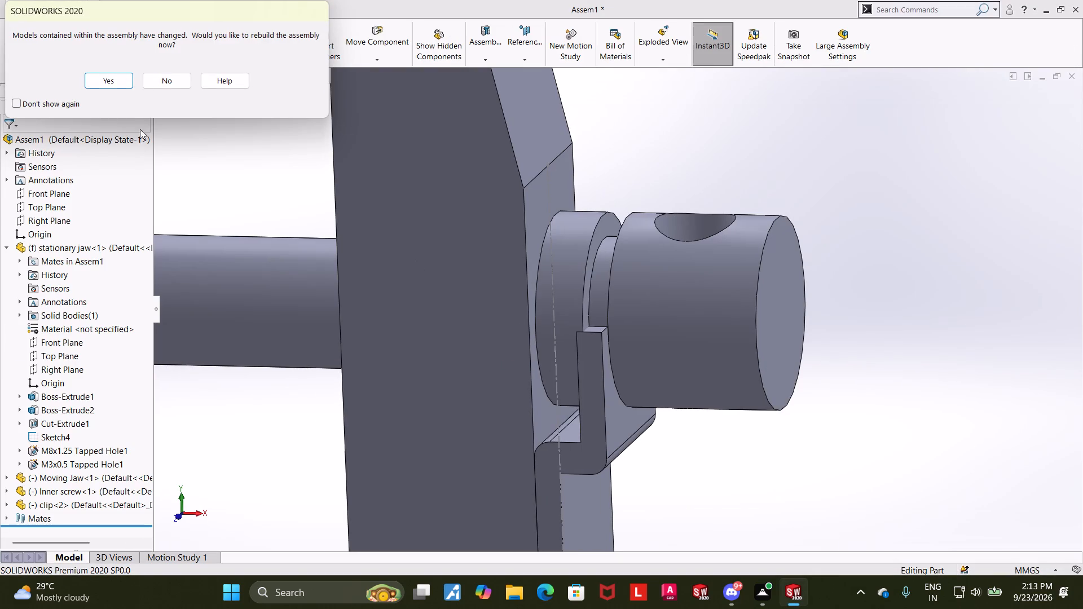
pyautogui.click(91, 80)
pyautogui.moveTo(923, 362); pyautogui.dragTo(940, 362, button='middle')
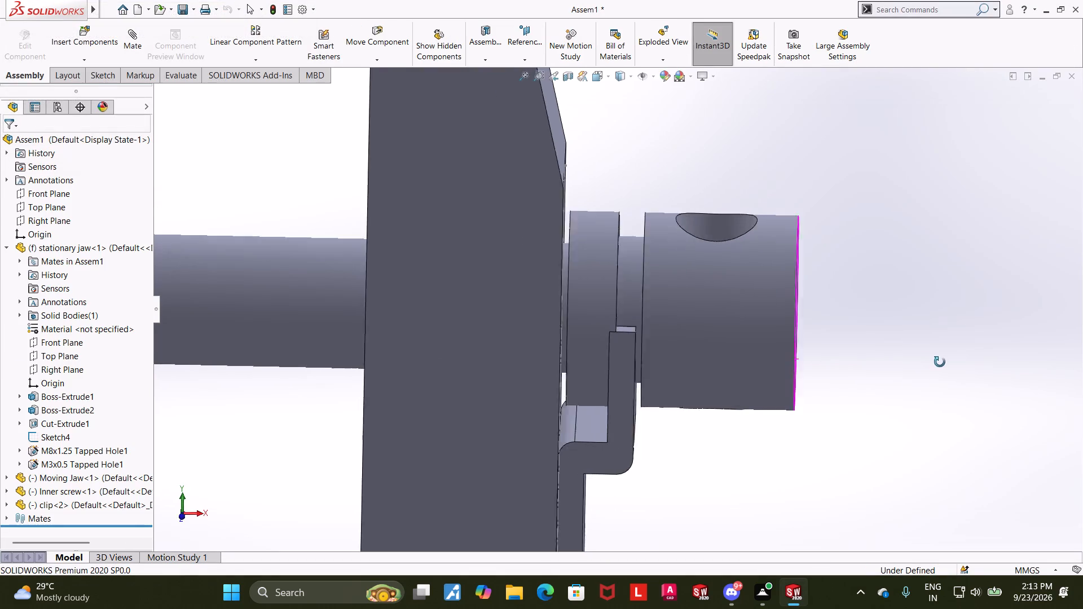
pyautogui.moveTo(940, 362); pyautogui.dragTo(944, 328, button='middle')
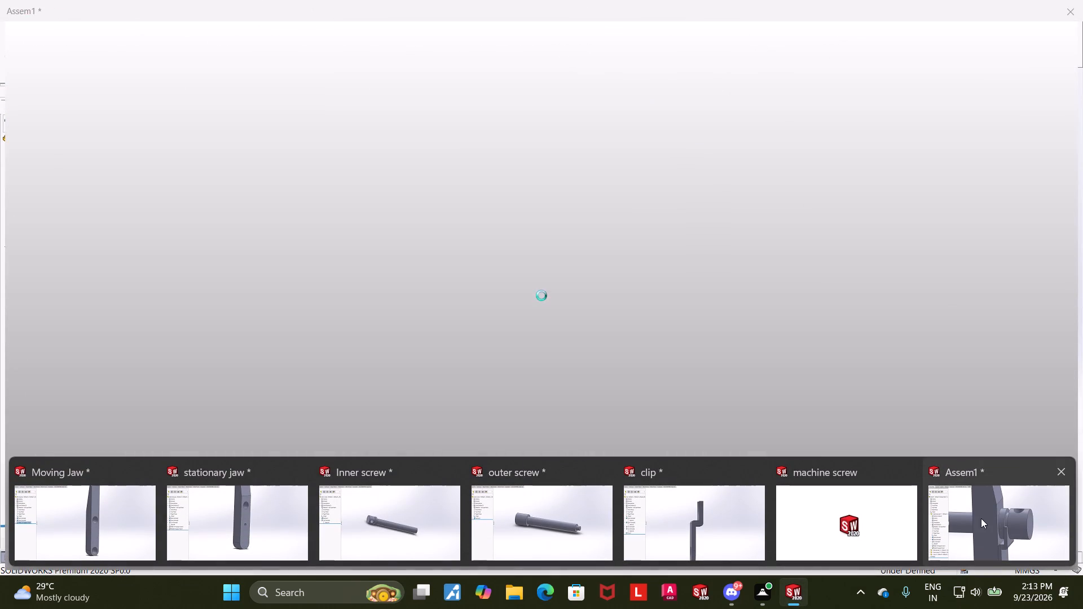
# Set the lower leg's thickness to 2 mm in the clip's base profile sketch, exit the sketch and save the part.
pyautogui.click(702, 518)
pyautogui.moveTo(663, 416); pyautogui.dragTo(685, 411, button='middle')
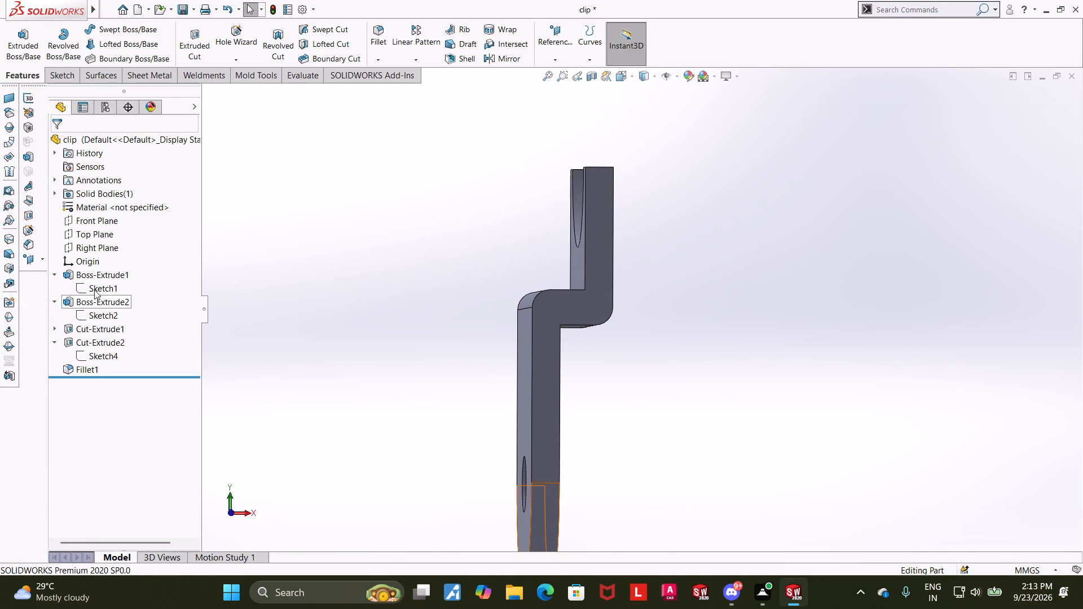
pyautogui.click(85, 282)
pyautogui.click(100, 249)
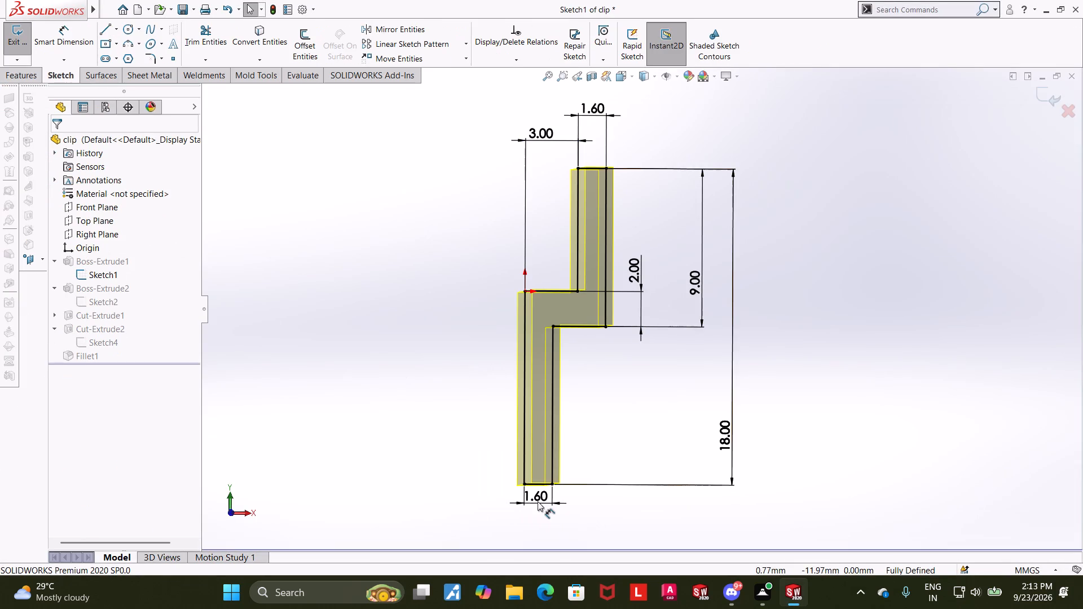
pyautogui.doubleClick(538, 501)
pyautogui.press('2')
pyautogui.press('Return')
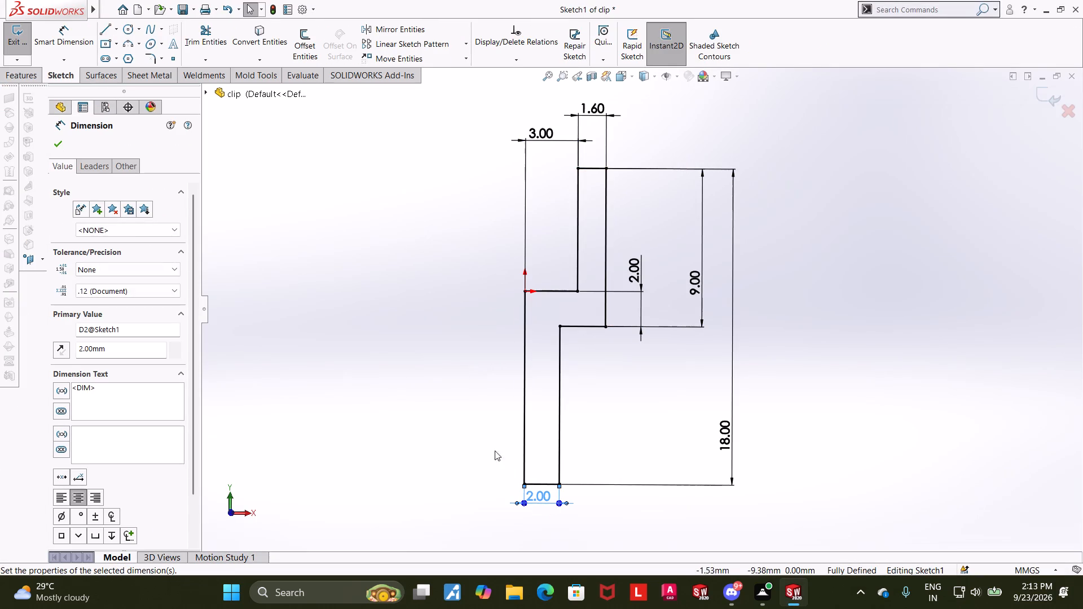
pyautogui.click(59, 142)
pyautogui.click(899, 280)
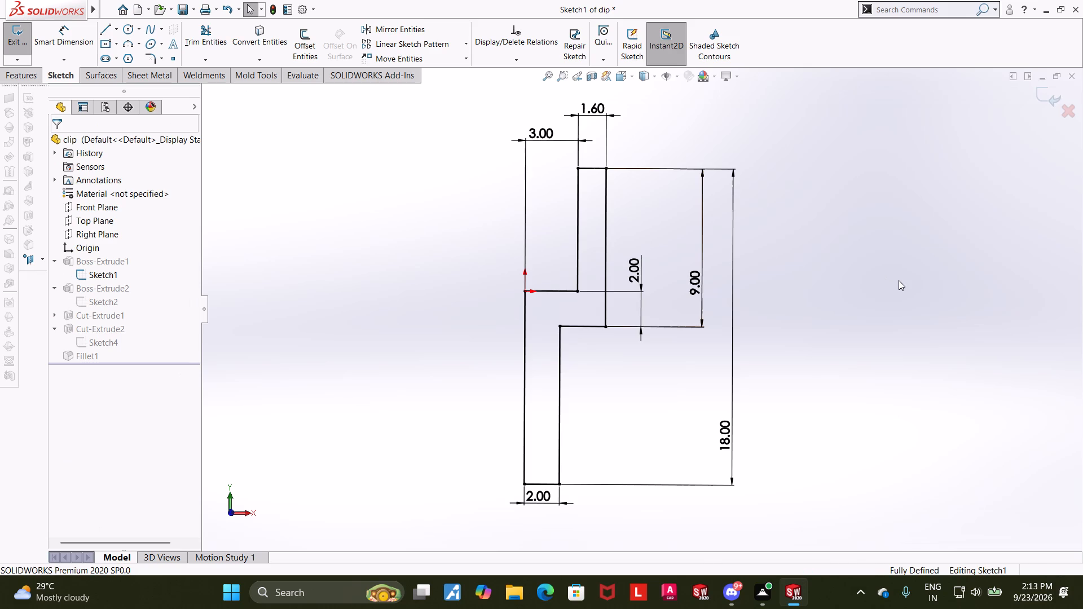
pyautogui.click(1042, 99)
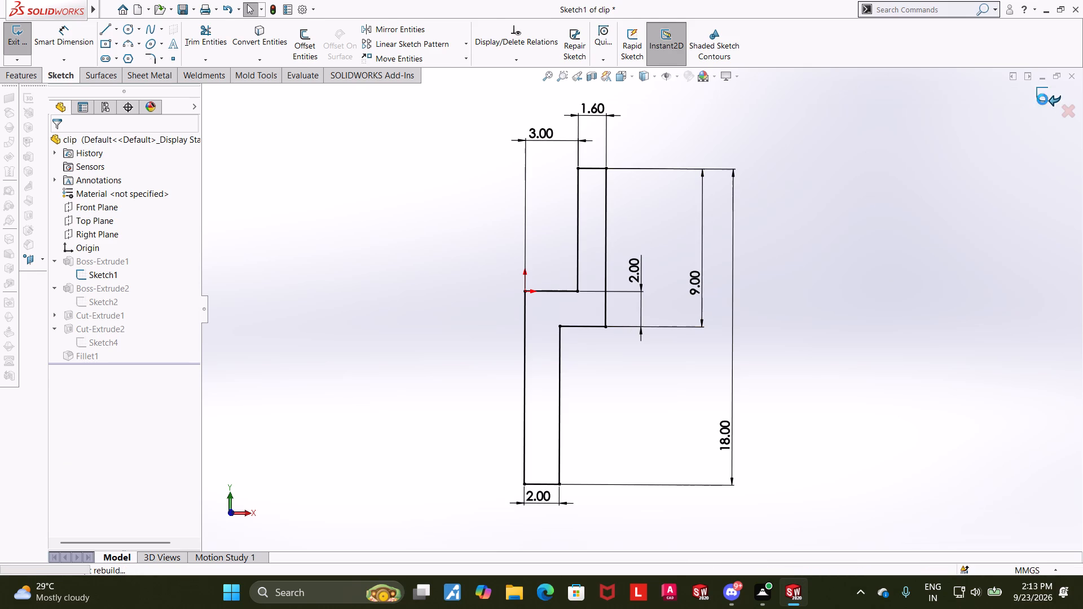
pyautogui.click(181, 6)
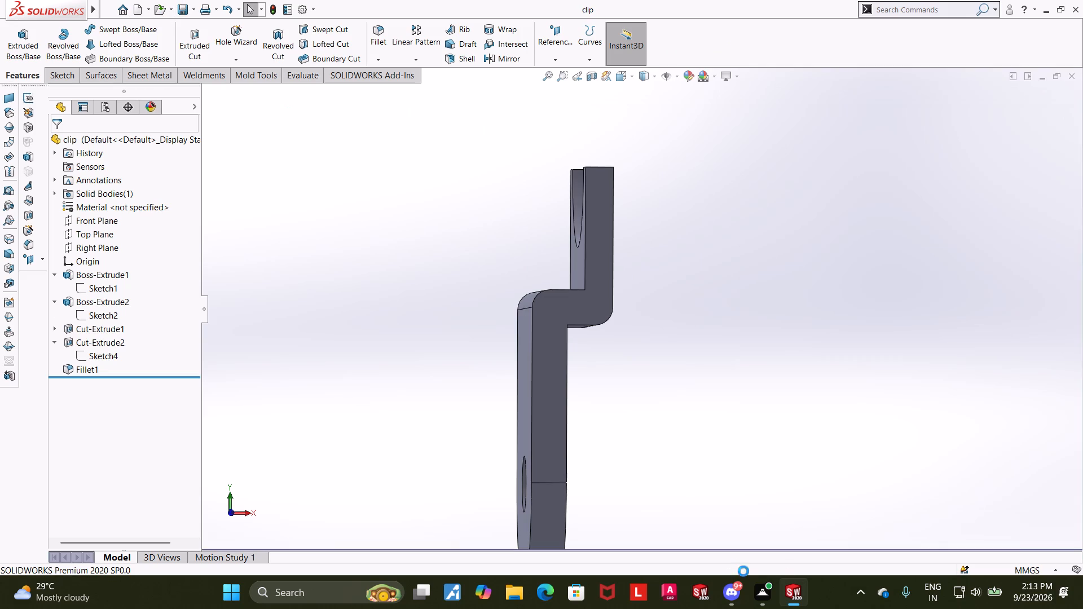
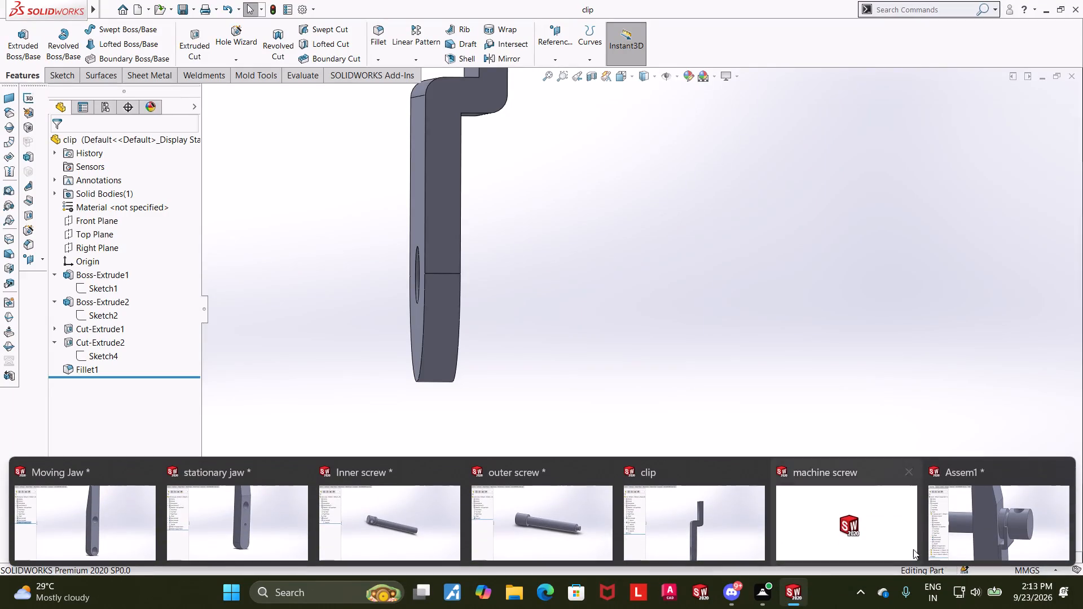
# Switch to the Assem1 assembly and rebuild it with the changed models.
pyautogui.click(1010, 529)
pyautogui.moveTo(807, 393); pyautogui.dragTo(790, 394, button='middle')
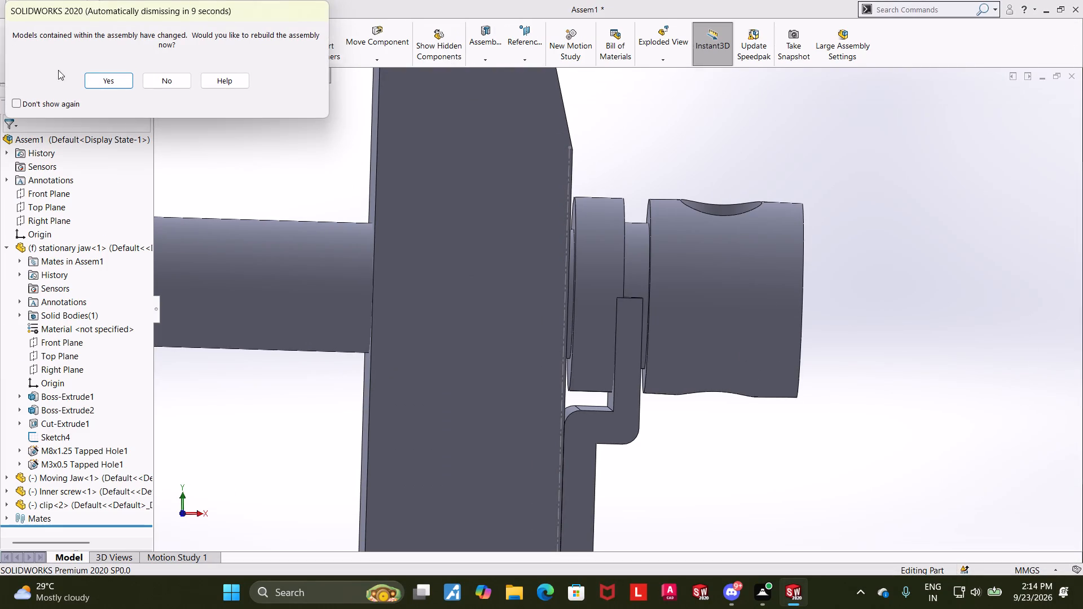
pyautogui.click(104, 74)
pyautogui.middleClick(783, 401)
pyautogui.scroll(1, 785, 396)
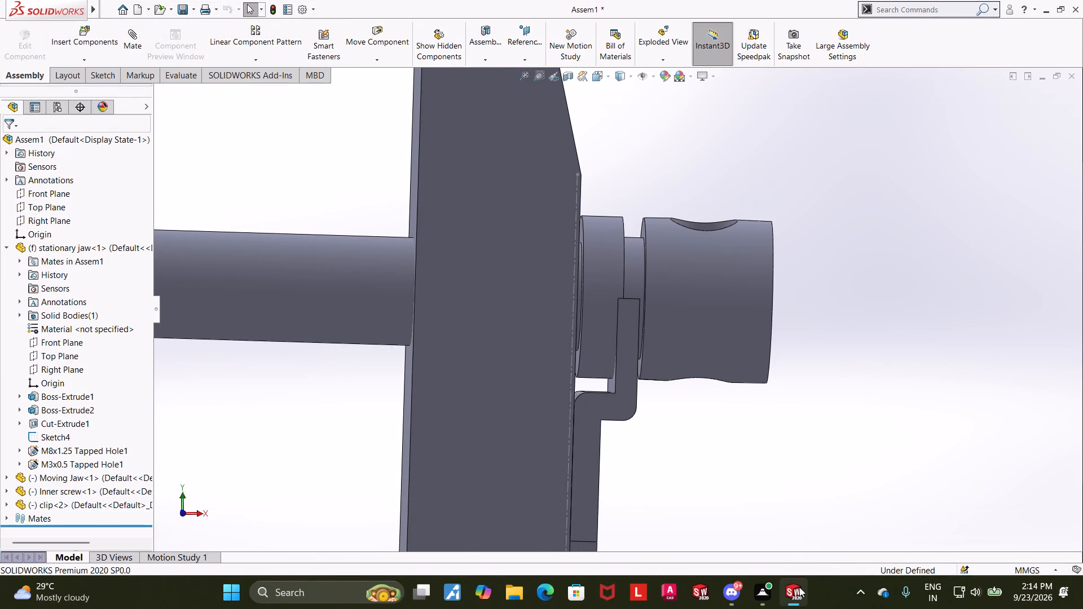
# Examine the clip part's shape and the profile dimensions in the sketch of its first extrusion.
pyautogui.click(702, 523)
pyautogui.scroll(2, 721, 296)
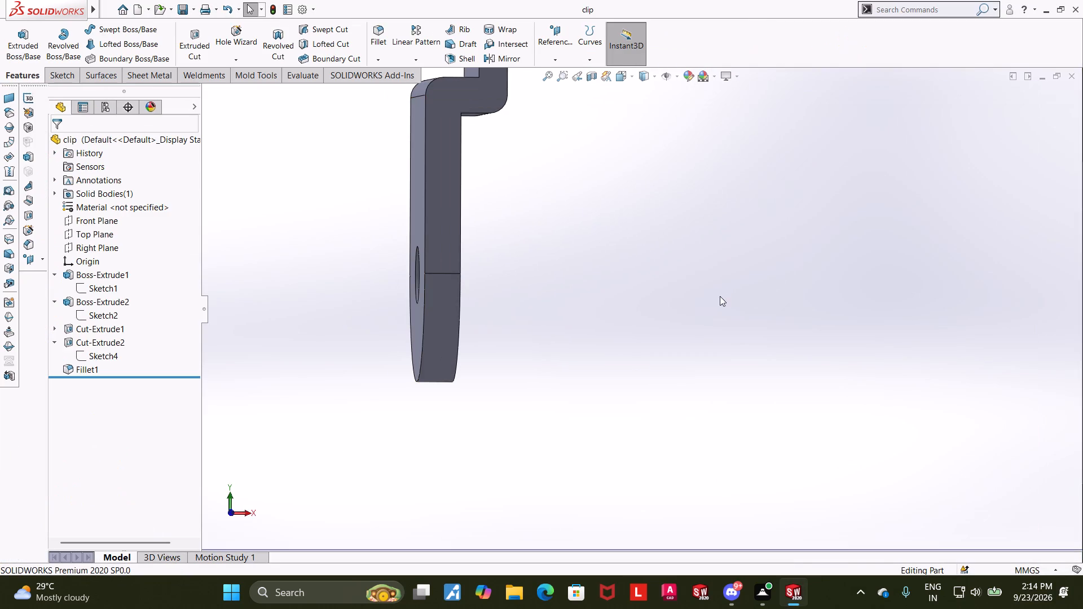
pyautogui.scroll(1, 670, 293)
pyautogui.moveTo(662, 298); pyautogui.dragTo(636, 315, button='middle')
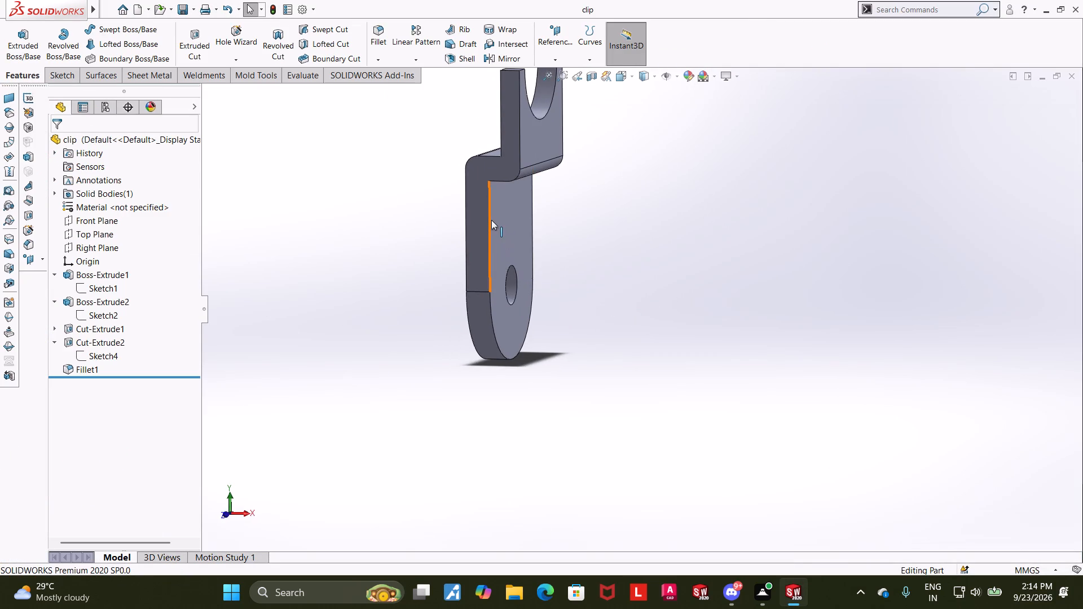
pyautogui.scroll(-2, 491, 220)
pyautogui.scroll(2, 499, 232)
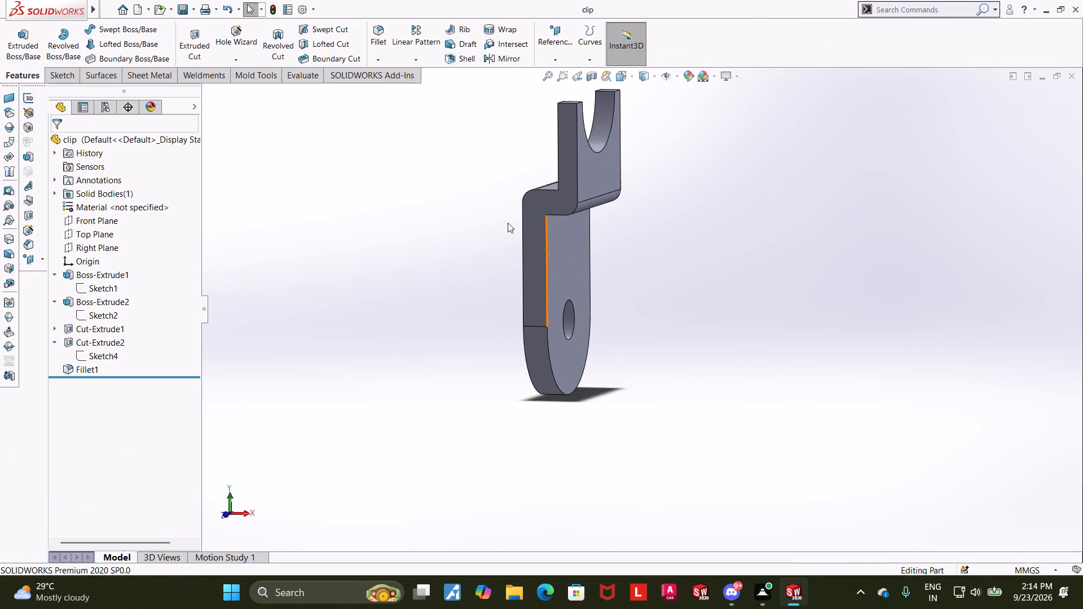
pyautogui.moveTo(545, 212); pyautogui.dragTo(549, 242, button='middle')
pyautogui.moveTo(550, 243); pyautogui.dragTo(580, 217, button='middle')
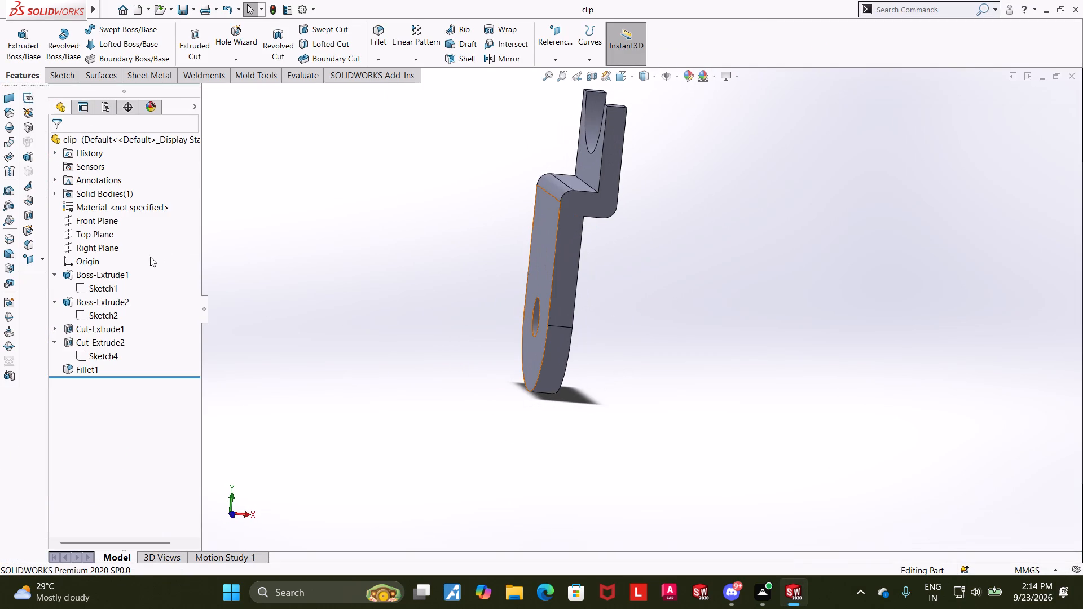
pyautogui.click(118, 284)
pyautogui.scroll(4, 720, 292)
pyautogui.moveTo(766, 284); pyautogui.dragTo(837, 281, button='middle')
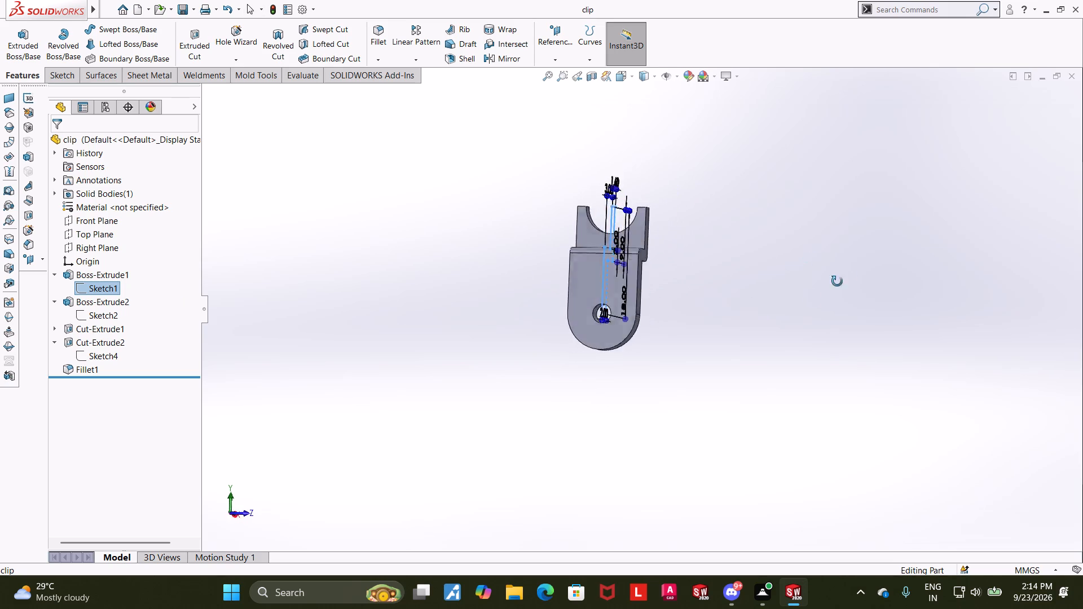
pyautogui.moveTo(837, 281); pyautogui.dragTo(753, 291, button='middle')
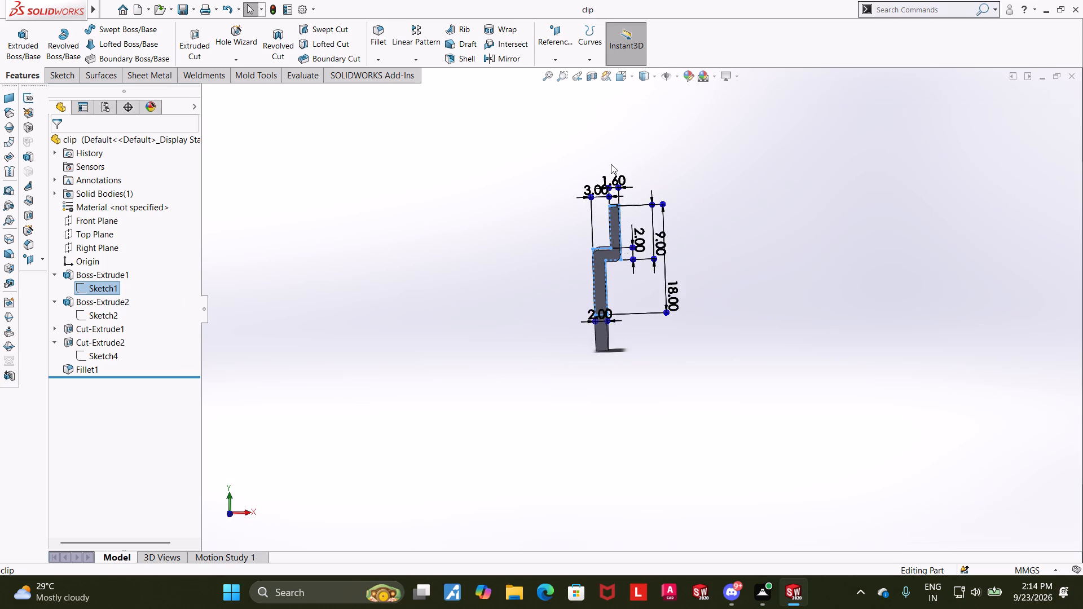
pyautogui.scroll(-3, 611, 164)
pyautogui.moveTo(754, 308); pyautogui.dragTo(756, 288, button='middle')
pyautogui.scroll(1, 753, 308)
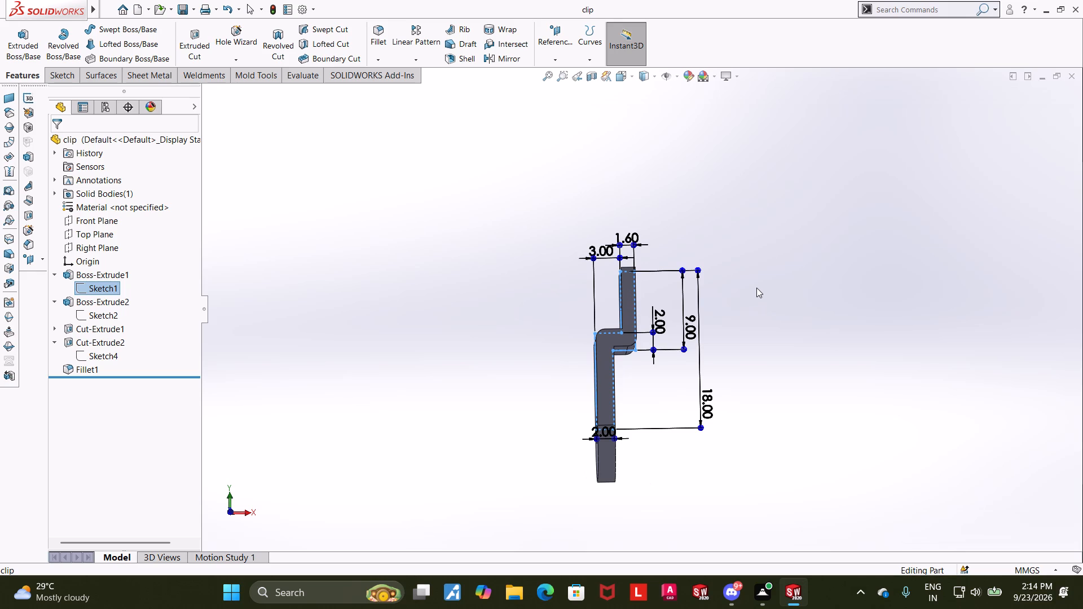
pyautogui.click(856, 304)
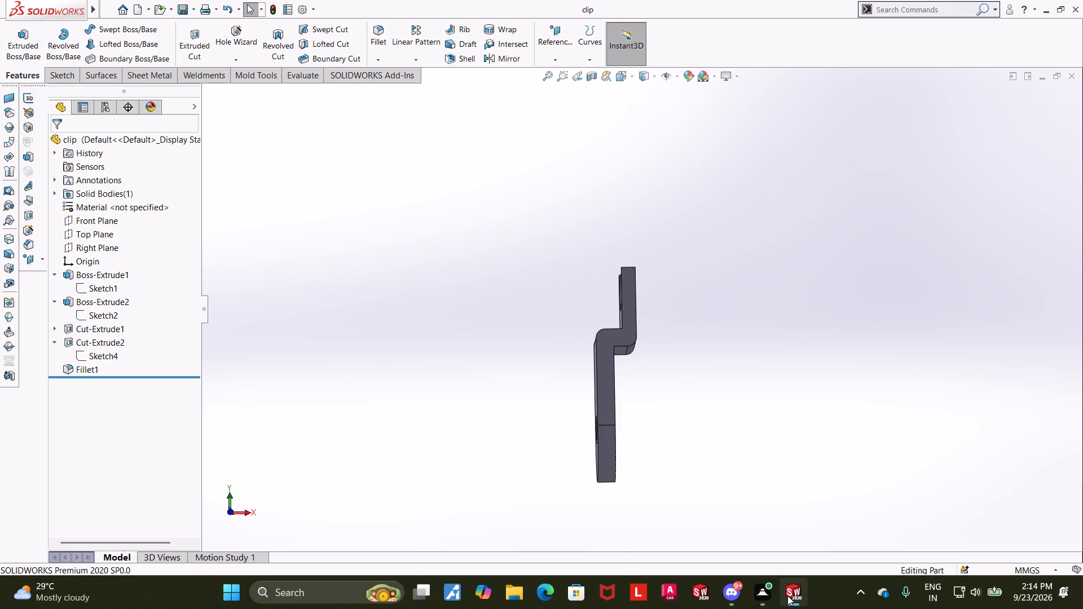
# Insert the machine screw part into the Assem1 assembly, placing it in free space beside the clip.
pyautogui.click(953, 533)
pyautogui.scroll(2, 739, 440)
pyautogui.moveTo(701, 442); pyautogui.dragTo(683, 444, button='middle')
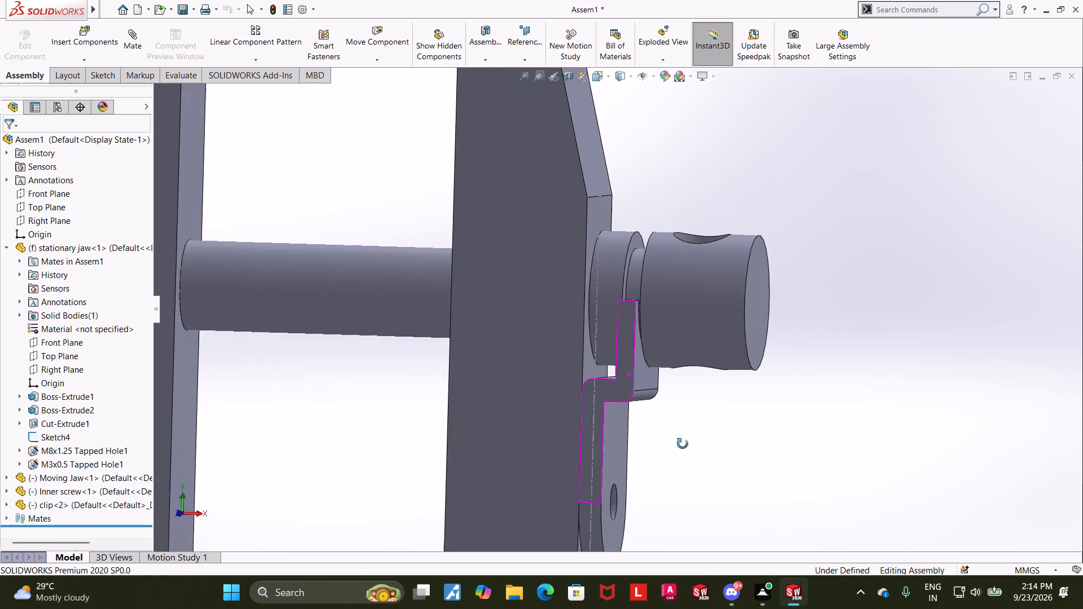
pyautogui.moveTo(683, 444); pyautogui.dragTo(675, 447, button='middle')
pyautogui.scroll(5, 677, 447)
pyautogui.moveTo(664, 380); pyautogui.dragTo(664, 394, button='middle')
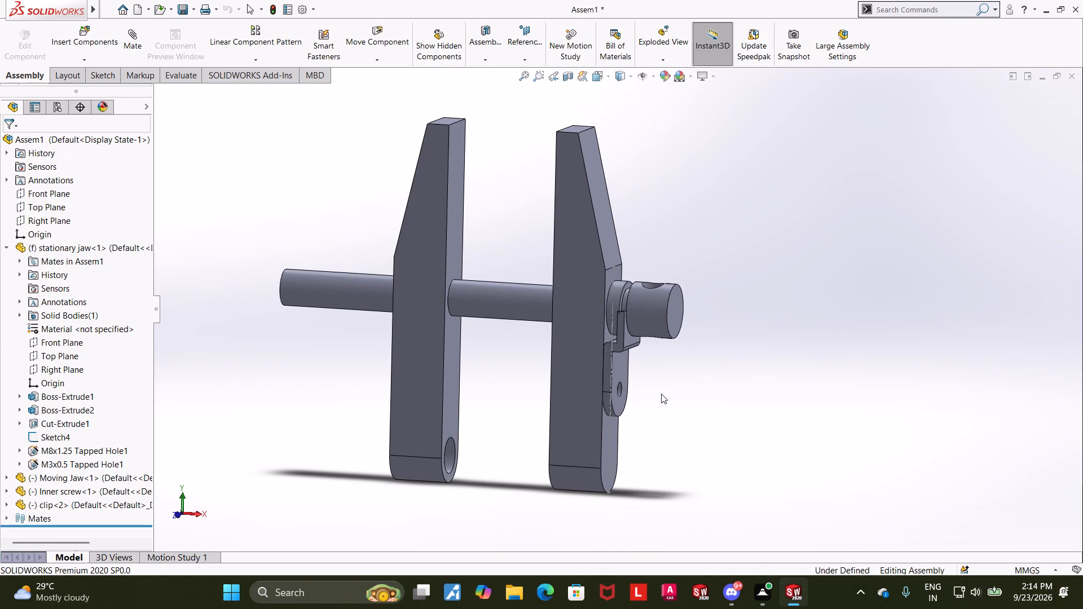
pyautogui.moveTo(704, 379); pyautogui.dragTo(695, 378, button='middle')
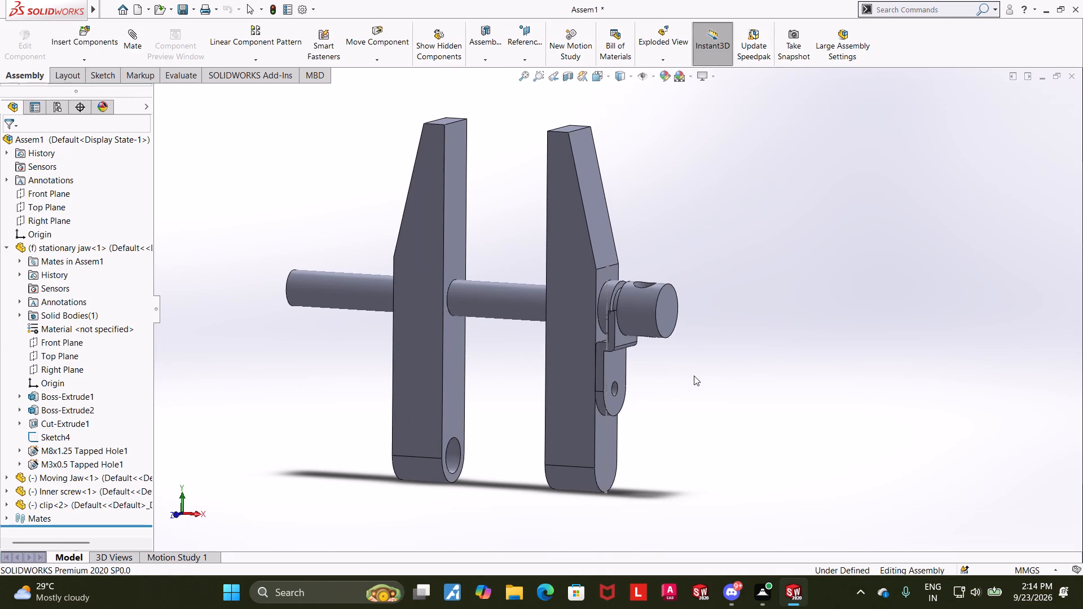
pyautogui.moveTo(689, 376); pyautogui.dragTo(672, 376, button='middle')
pyautogui.click(88, 34)
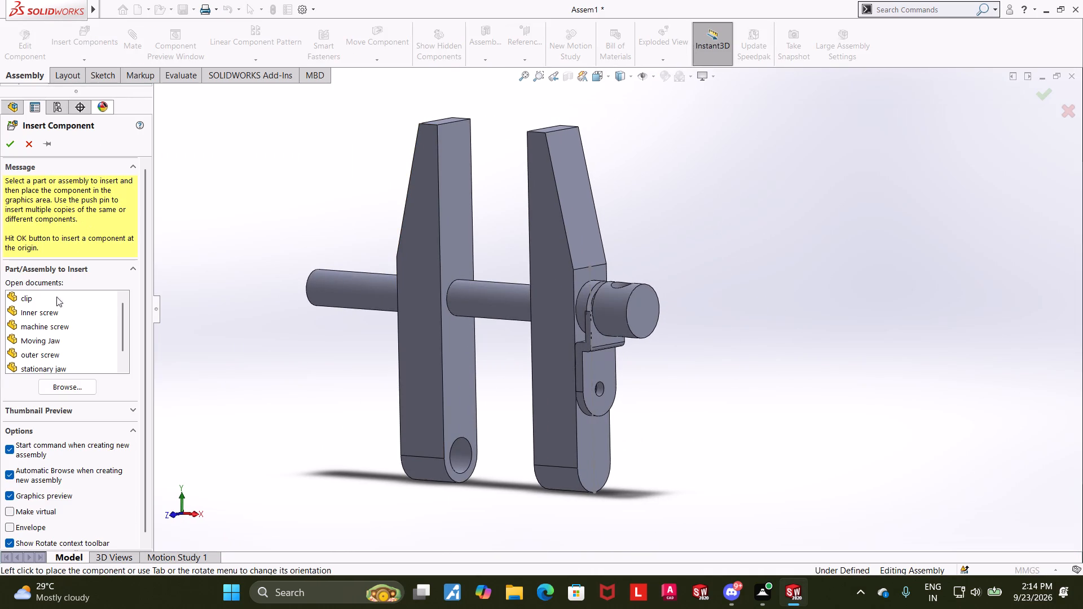
pyautogui.scroll(-2, 41, 350)
pyautogui.scroll(4, 41, 328)
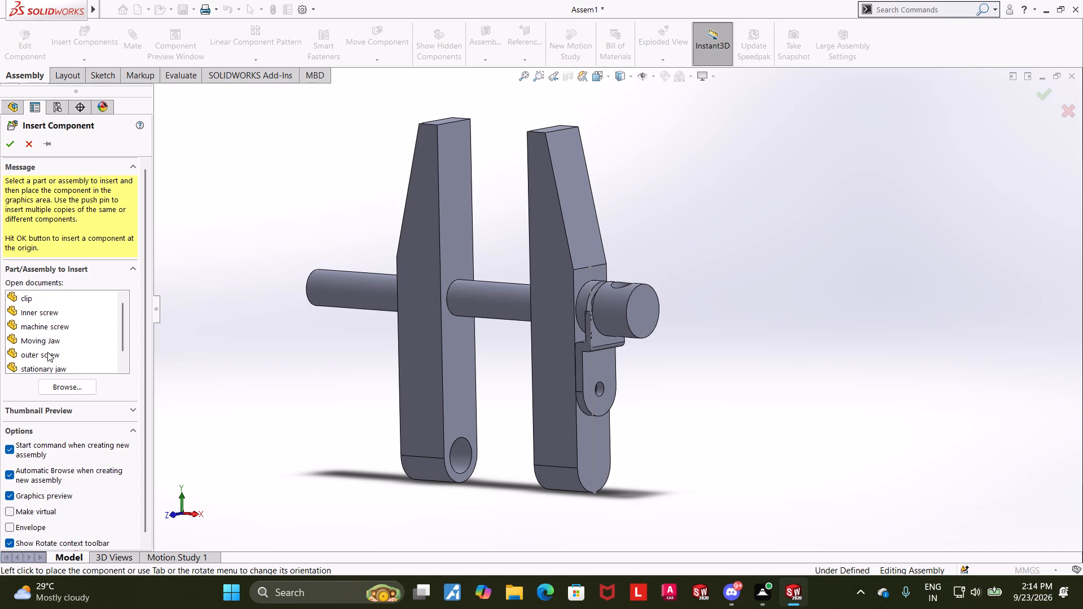
pyautogui.scroll(-3, 47, 352)
pyautogui.scroll(4, 43, 345)
pyautogui.click(858, 523)
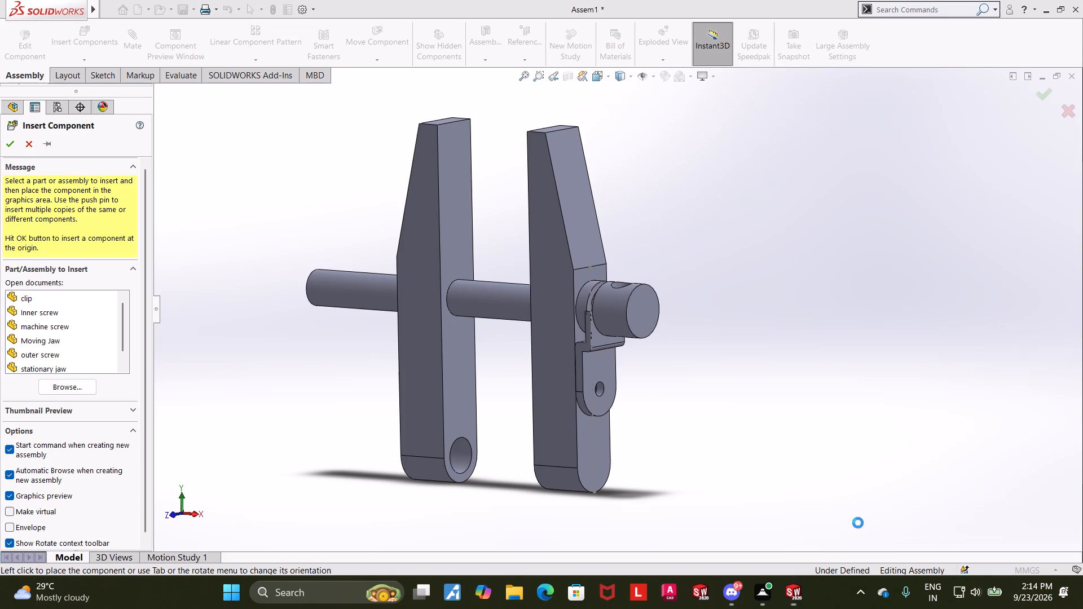
pyautogui.click(55, 330)
pyautogui.click(709, 382)
pyautogui.scroll(-3, 723, 368)
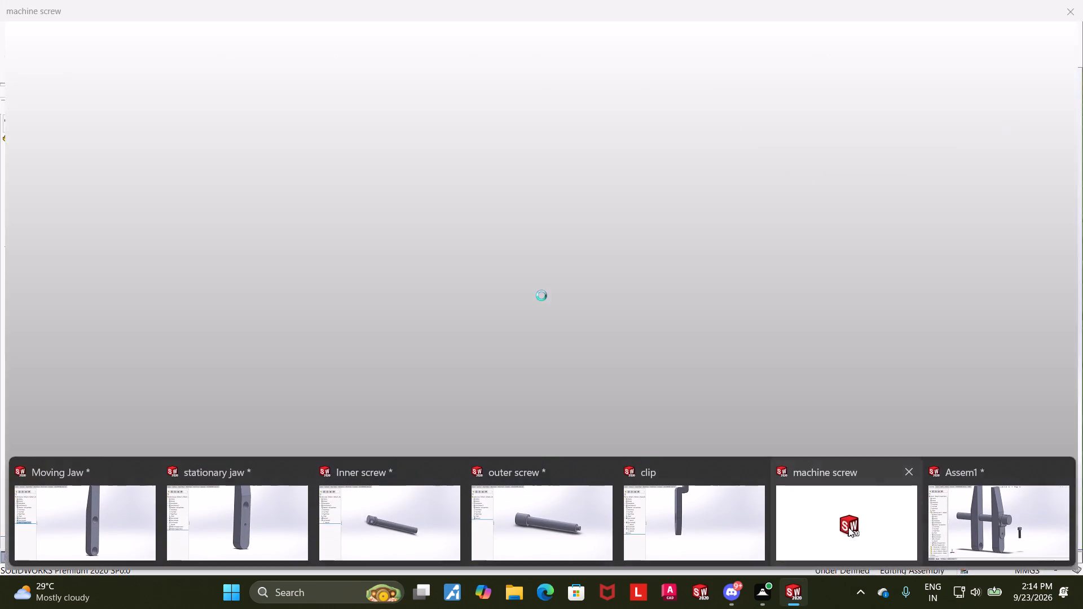
# Delete the thread feature from the machine screw part.
pyautogui.click(848, 527)
pyautogui.rightClick(87, 330)
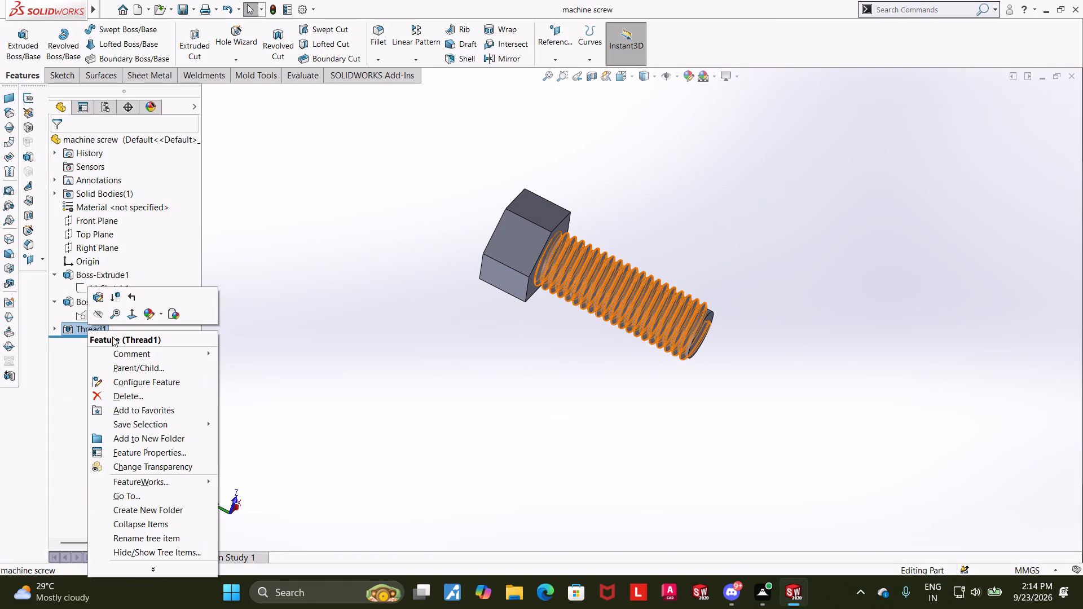
pyautogui.click(133, 396)
pyautogui.click(637, 223)
pyautogui.click(783, 248)
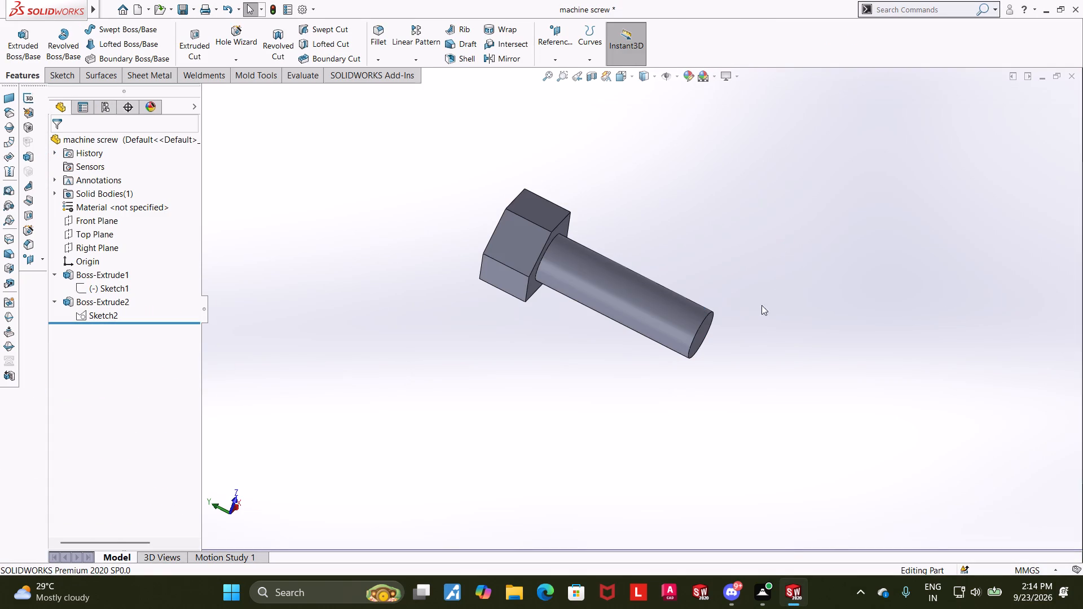
# Return to the Assem1 assembly and rebuild it with the modified machine screw.
pyautogui.click(962, 516)
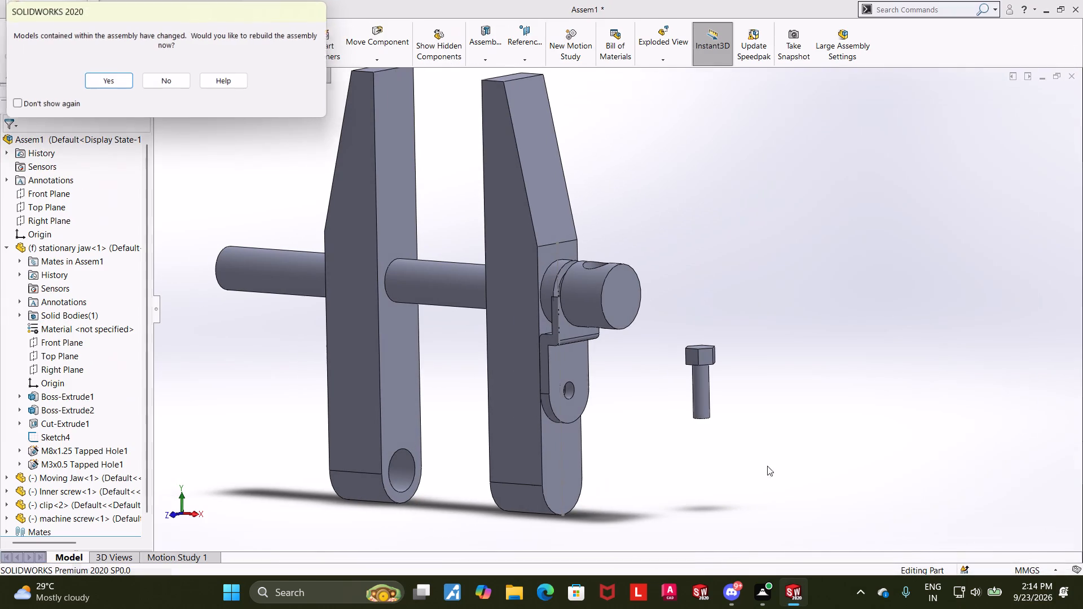
pyautogui.click(705, 392)
pyautogui.click(117, 83)
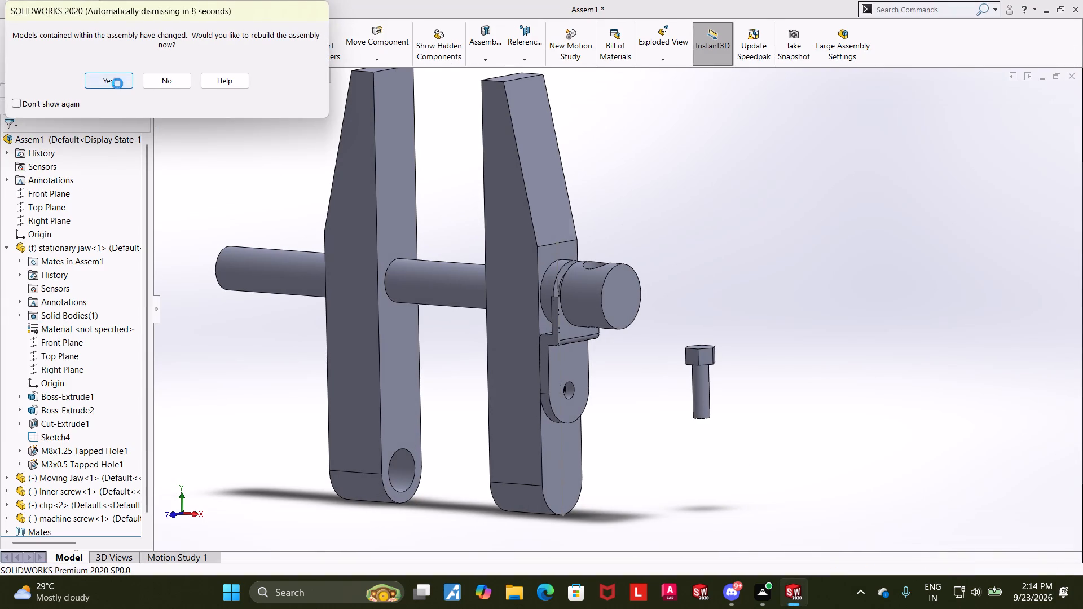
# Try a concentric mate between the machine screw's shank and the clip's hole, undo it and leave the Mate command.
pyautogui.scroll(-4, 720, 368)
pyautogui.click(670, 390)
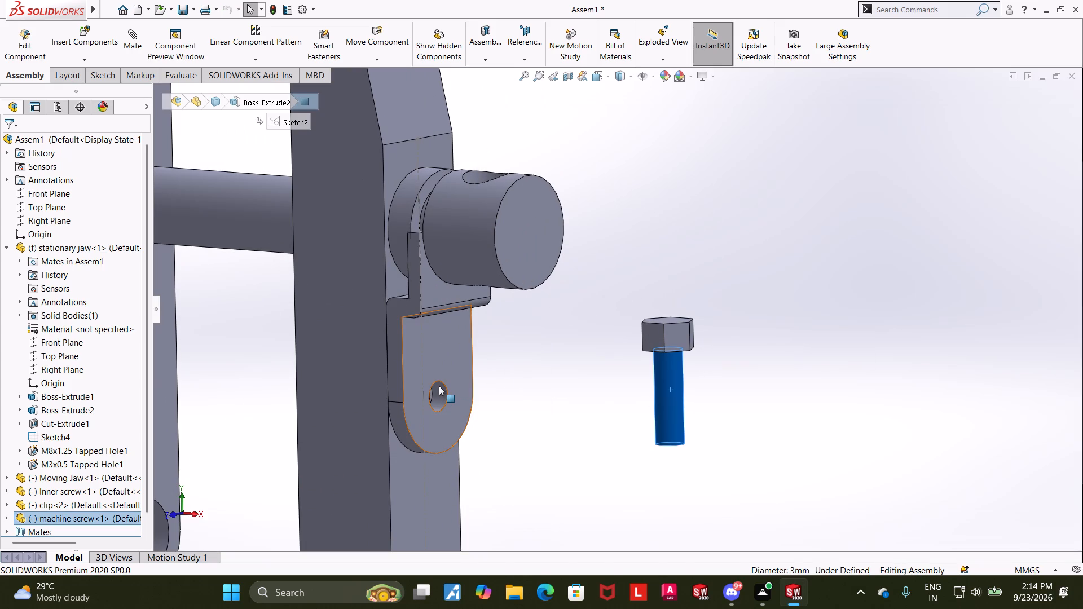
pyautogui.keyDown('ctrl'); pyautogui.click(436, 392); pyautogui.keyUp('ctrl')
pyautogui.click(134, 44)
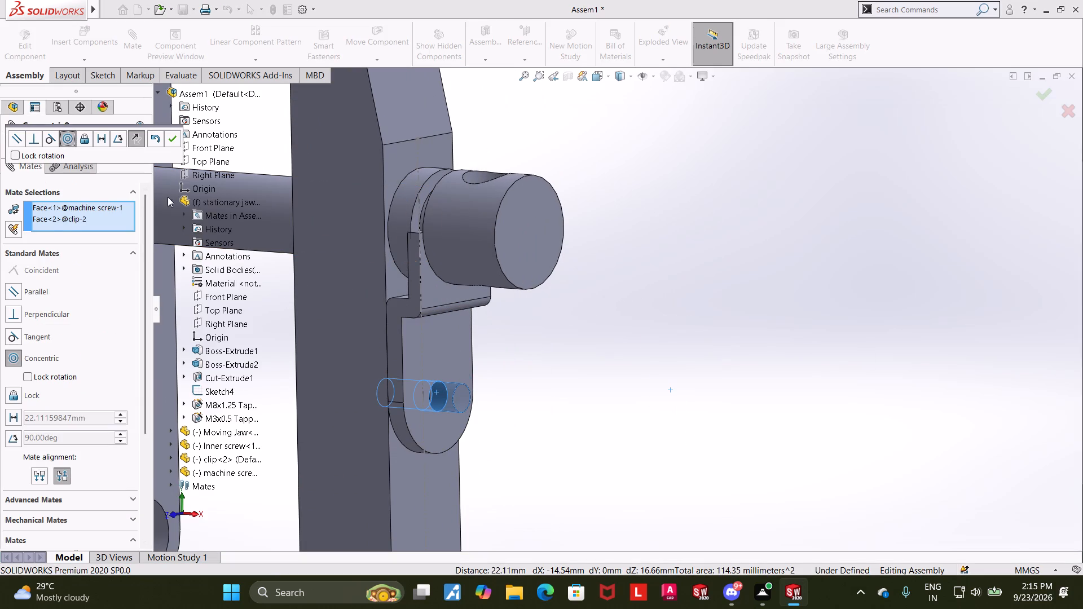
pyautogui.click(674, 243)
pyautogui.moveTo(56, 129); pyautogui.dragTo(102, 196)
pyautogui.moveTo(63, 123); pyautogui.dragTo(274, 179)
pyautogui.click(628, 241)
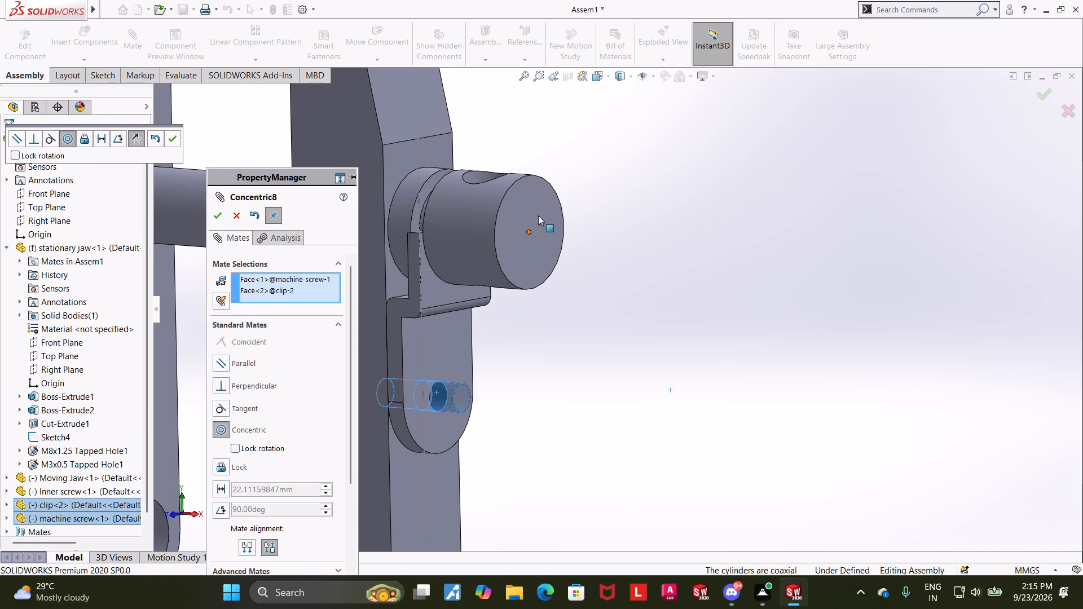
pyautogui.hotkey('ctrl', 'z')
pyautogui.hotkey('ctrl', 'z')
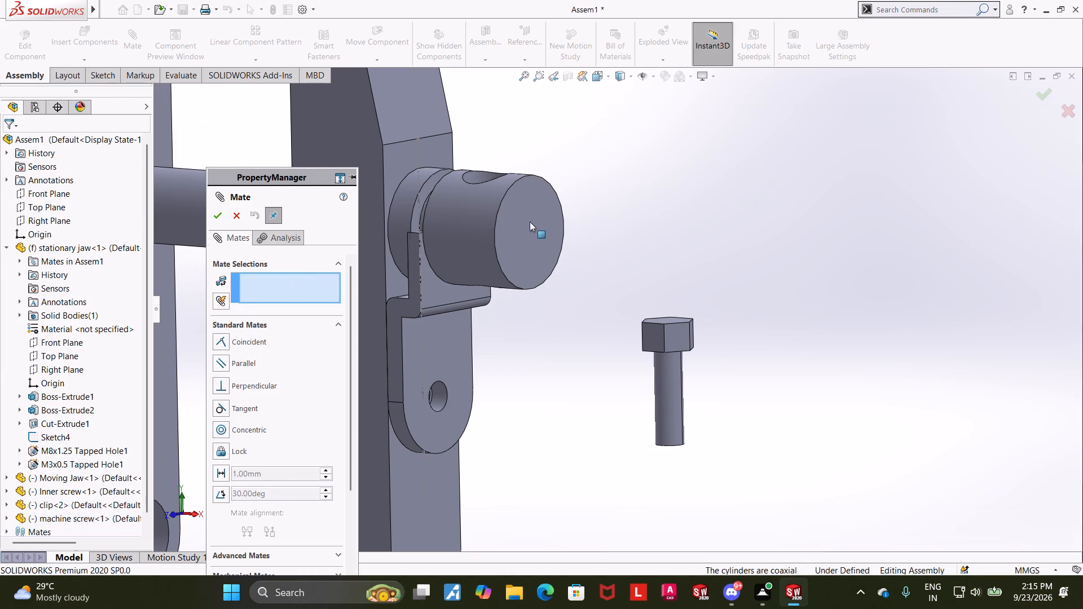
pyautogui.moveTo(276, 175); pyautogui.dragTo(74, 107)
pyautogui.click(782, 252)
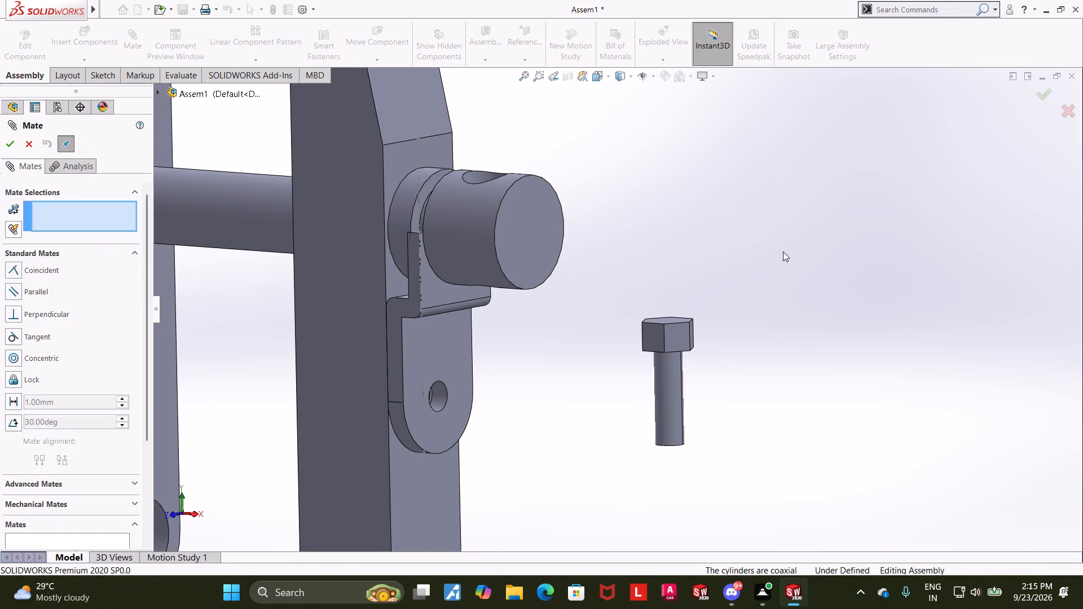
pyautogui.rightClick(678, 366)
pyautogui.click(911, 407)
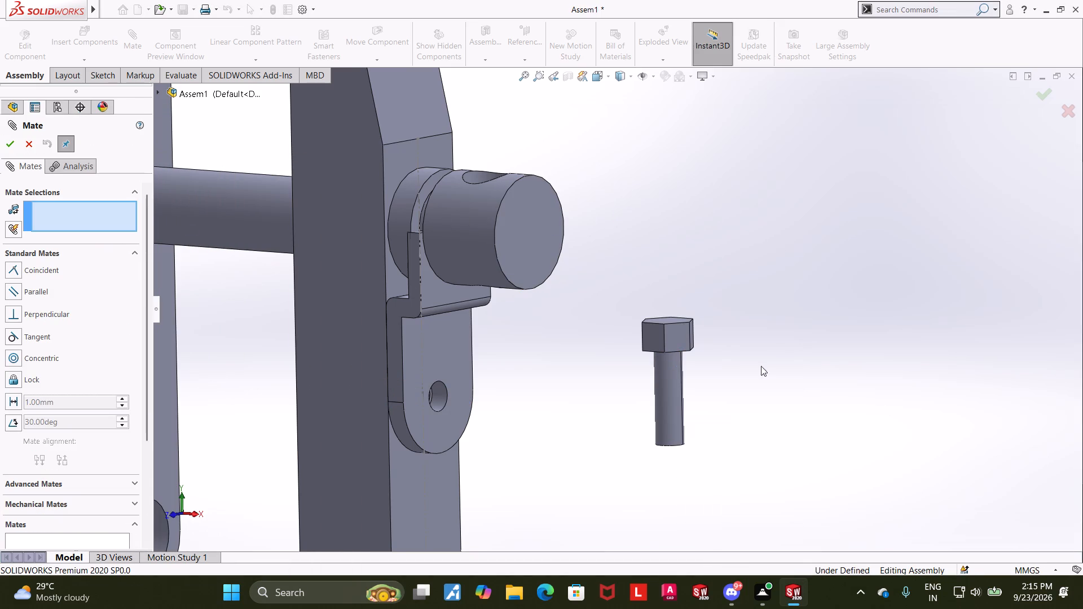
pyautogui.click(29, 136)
# Rotate the machine screw with the triad until its shank points towards the clip and its head faces outward.
pyautogui.rightClick(660, 394)
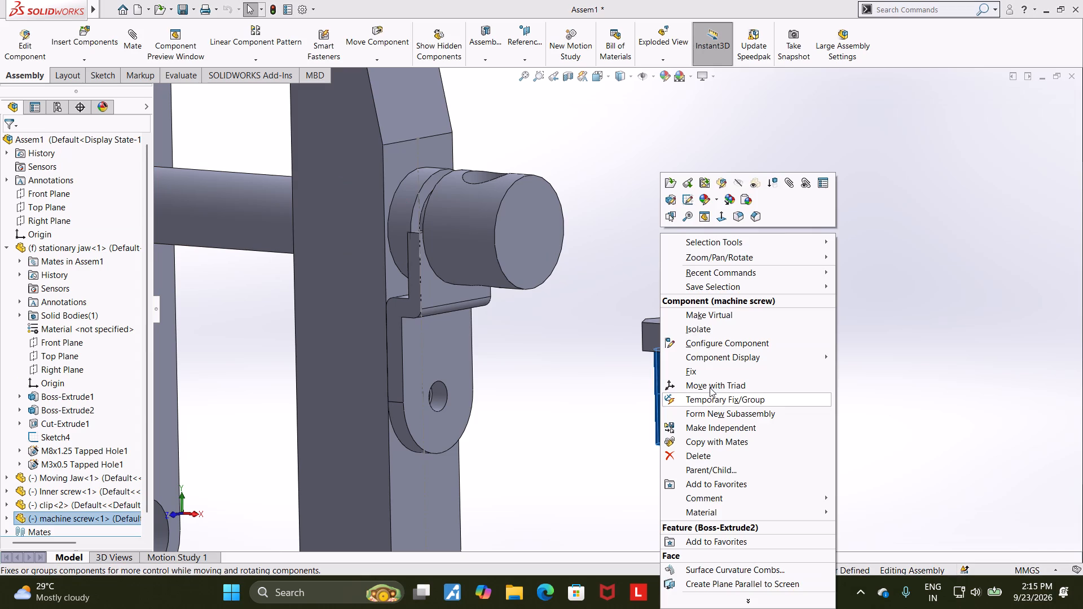
pyautogui.click(706, 383)
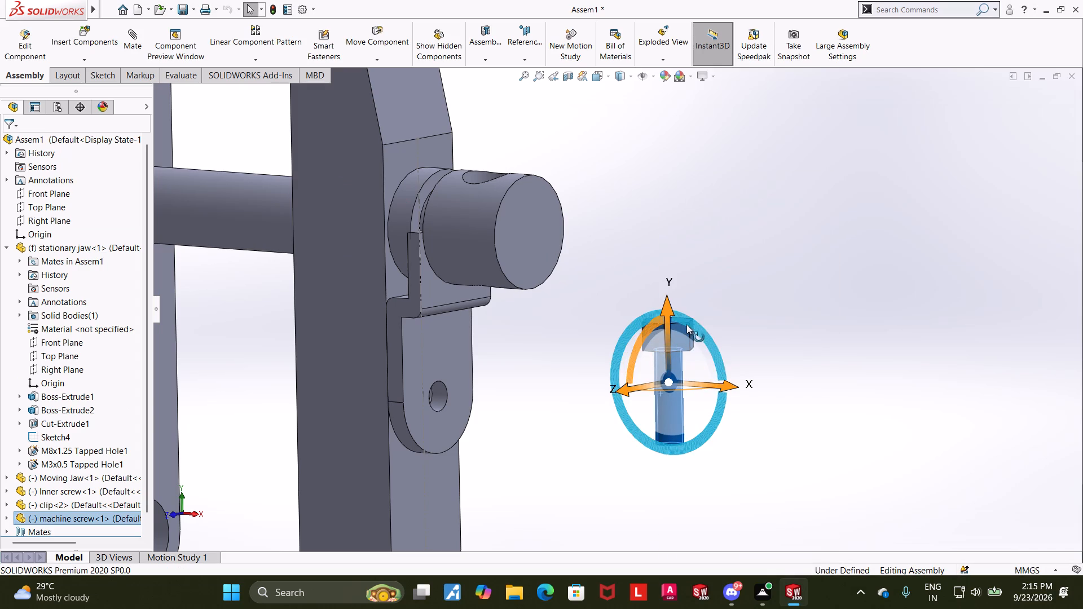
pyautogui.moveTo(686, 324); pyautogui.dragTo(765, 435)
pyautogui.click(861, 325)
# Add a concentric mate between the machine screw's shank and the hole in the clip.
pyautogui.click(639, 383)
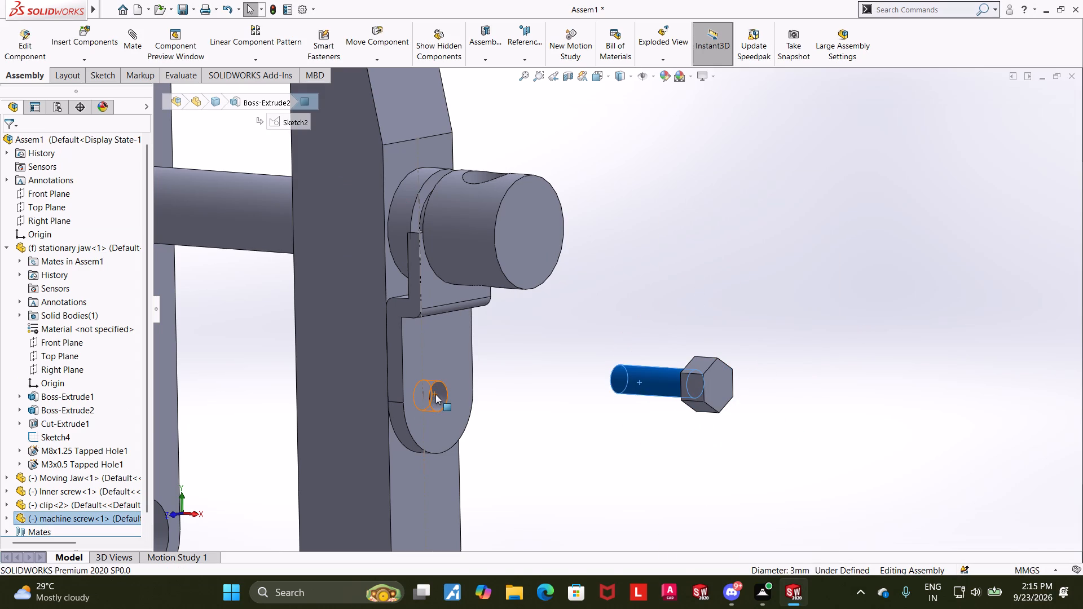
pyautogui.keyDown('ctrl'); pyautogui.click(435, 394); pyautogui.keyUp('ctrl')
pyautogui.click(137, 52)
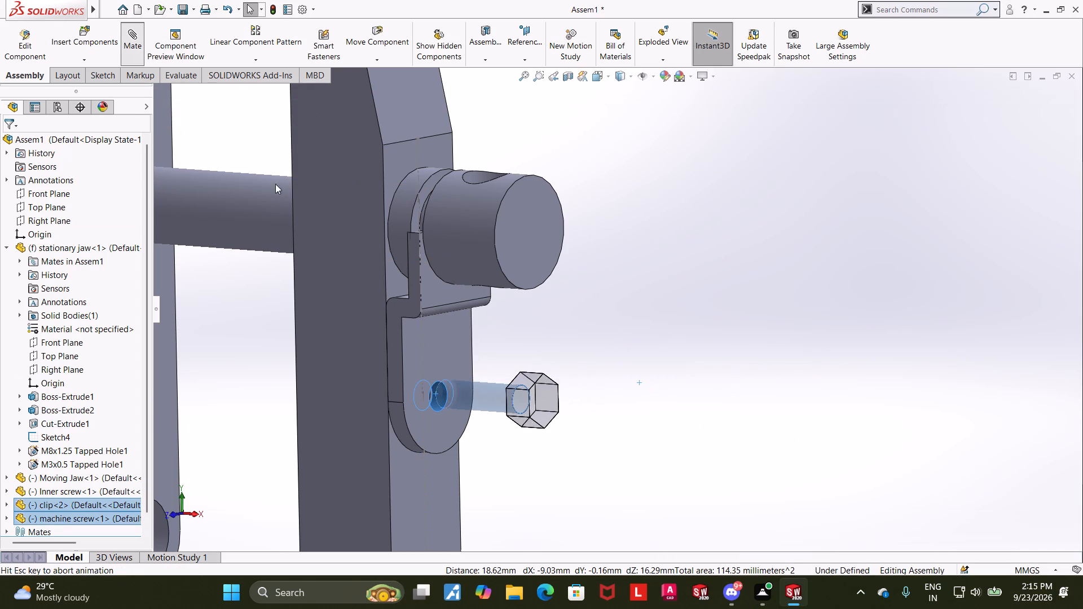
pyautogui.click(10, 144)
# Add a coincident mate between the underside of the machine screw's head and the clip's outer face.
pyautogui.moveTo(710, 303); pyautogui.dragTo(831, 330, button='middle')
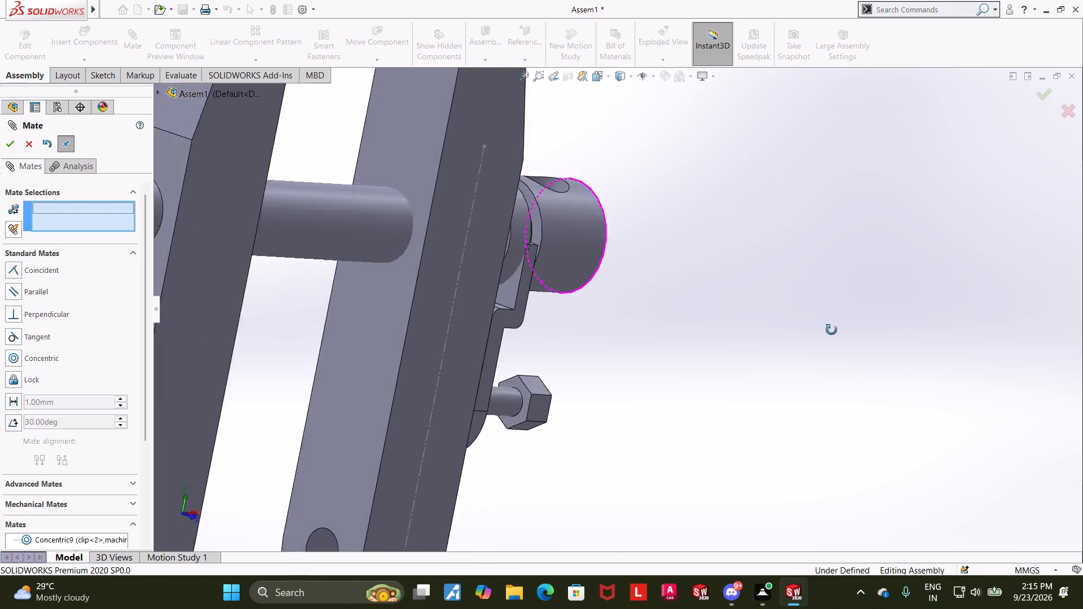
pyautogui.moveTo(831, 330); pyautogui.dragTo(878, 352, button='middle')
pyautogui.moveTo(760, 360); pyautogui.dragTo(703, 363, button='middle')
pyautogui.click(996, 411)
pyautogui.scroll(2, 1014, 445)
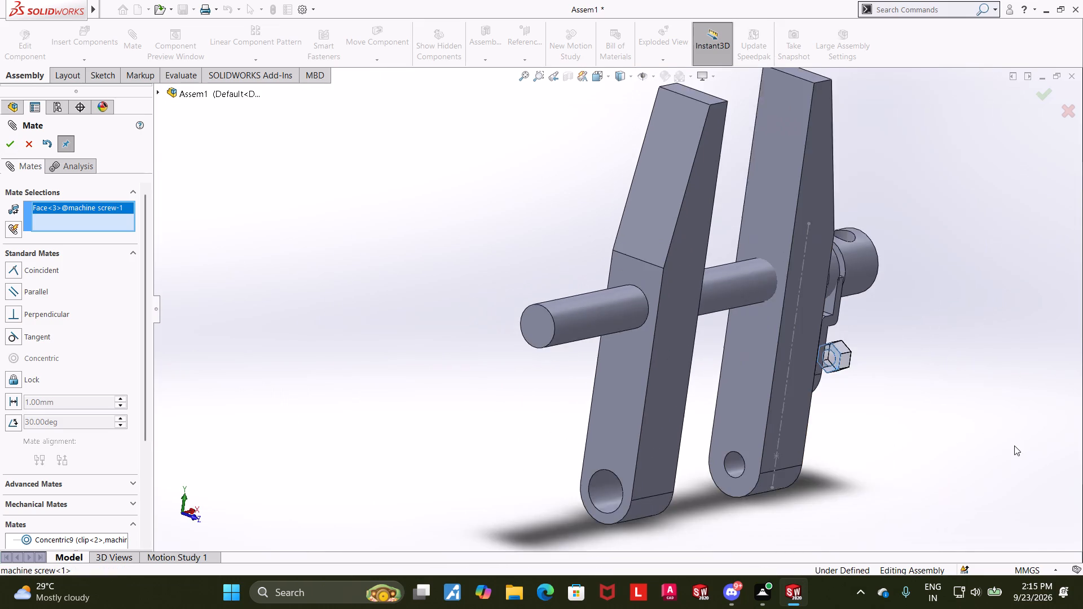
pyautogui.scroll(3, 1014, 445)
pyautogui.moveTo(964, 383); pyautogui.dragTo(841, 406, button='middle')
pyautogui.click(782, 357)
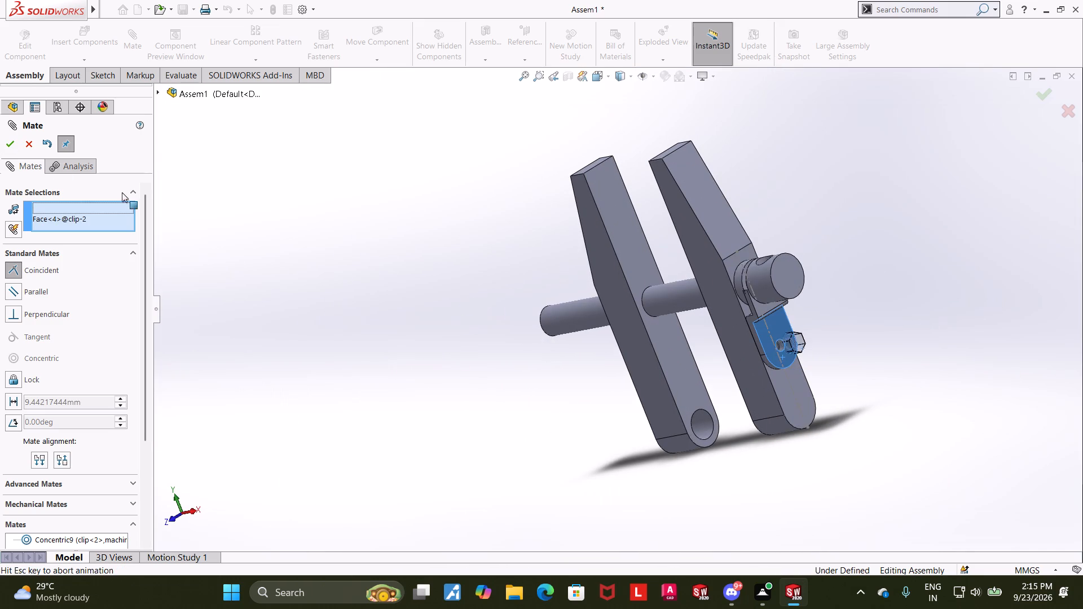
pyautogui.click(11, 144)
# Inspect how the machine screw sits against the clip from several sides, and leave the Mate command.
pyautogui.moveTo(870, 326); pyautogui.dragTo(894, 333, button='middle')
pyautogui.scroll(1, 894, 333)
pyautogui.scroll(-3, 851, 349)
pyautogui.moveTo(772, 345); pyautogui.dragTo(813, 306, button='middle')
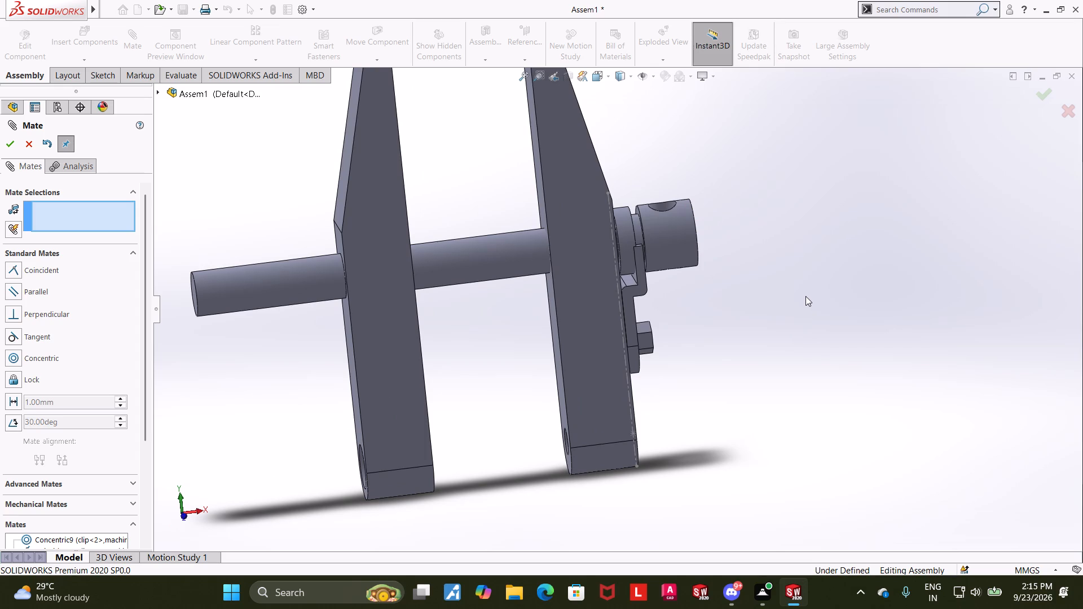
pyautogui.scroll(1, 796, 286)
pyautogui.moveTo(767, 290); pyautogui.dragTo(692, 301, button='middle')
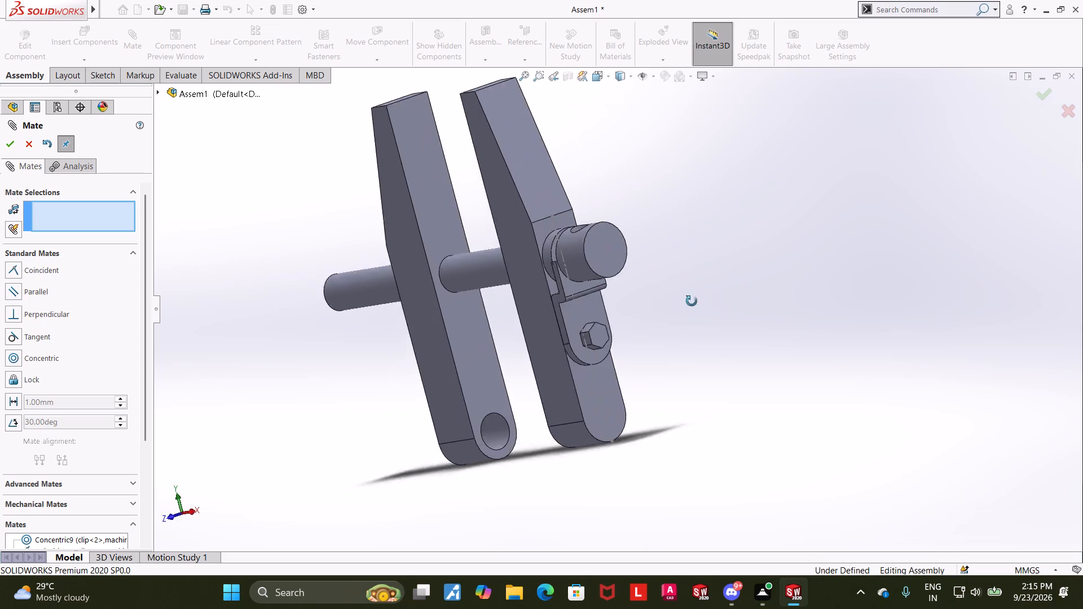
pyautogui.moveTo(692, 301); pyautogui.dragTo(859, 297, button='middle')
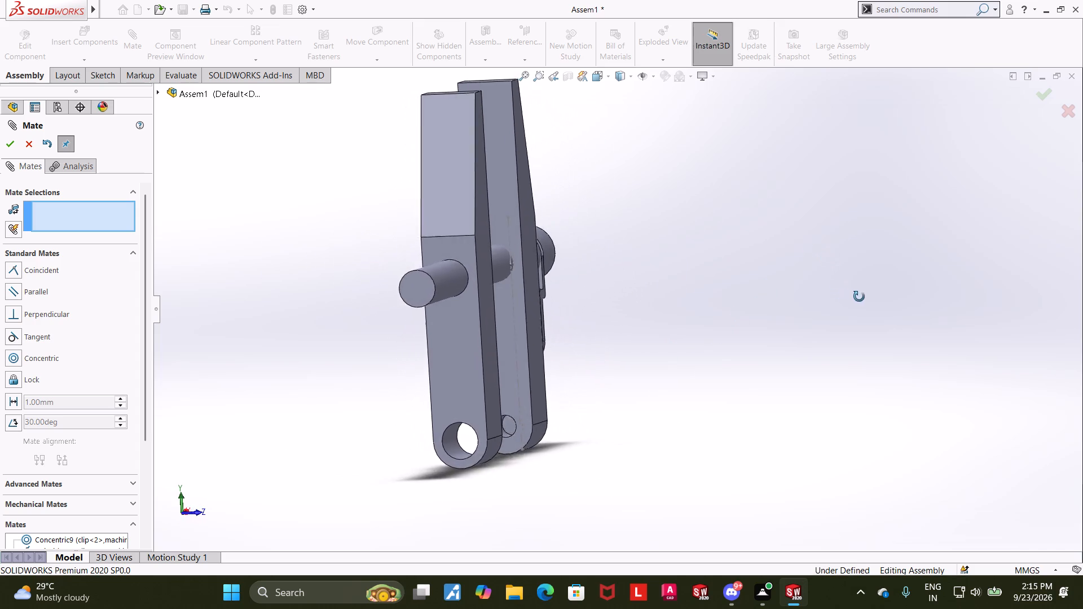
pyautogui.moveTo(859, 297); pyautogui.dragTo(817, 304, button='middle')
pyautogui.click(27, 149)
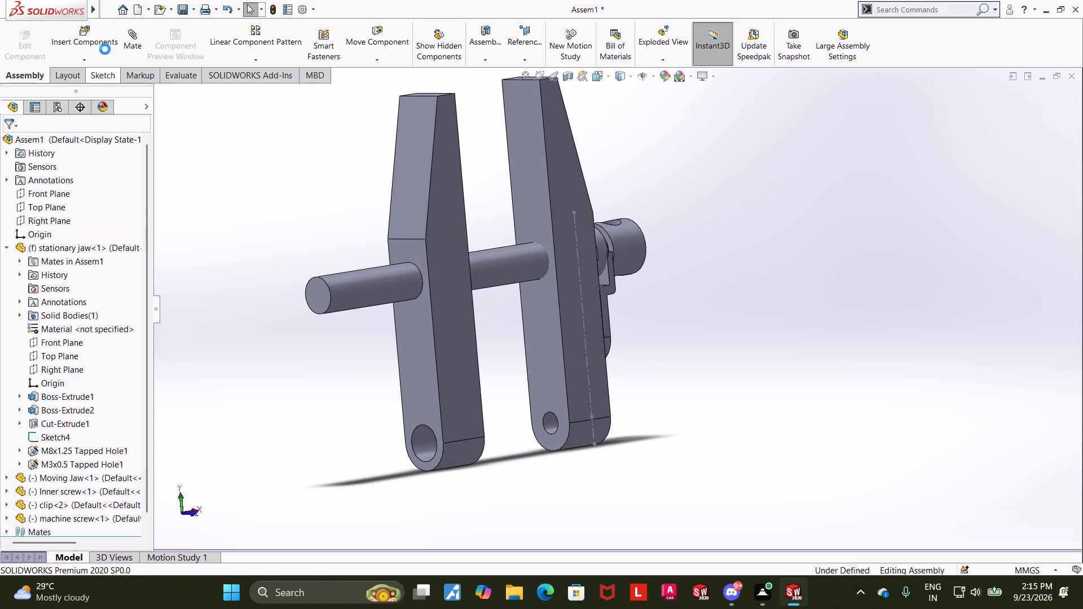
# Insert the outer screw part into the assembly, placing it in free space beside the lower end of the moving jaw.
pyautogui.click(94, 41)
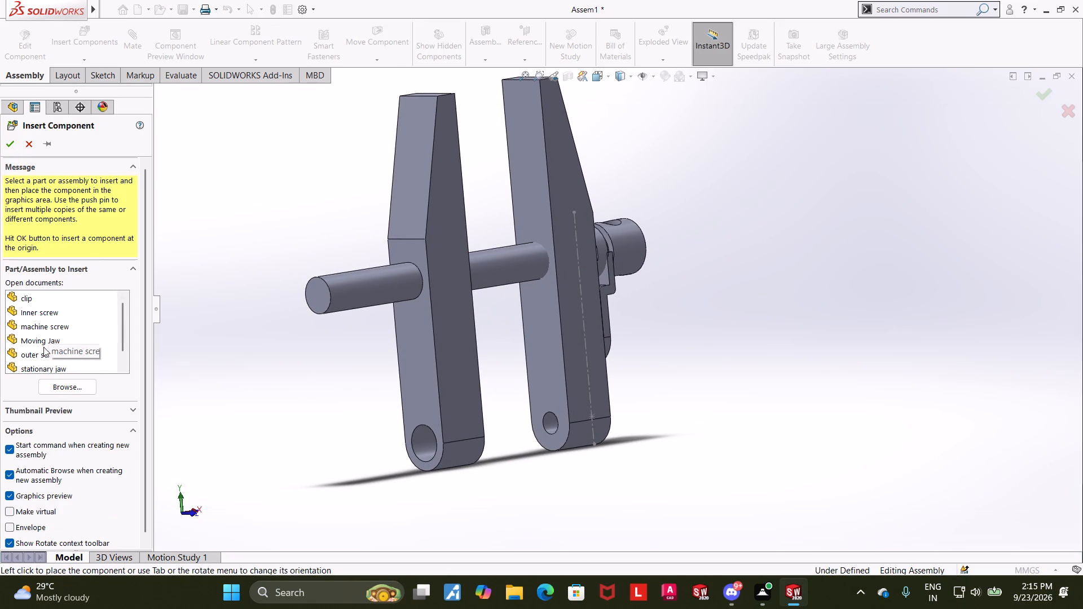
pyautogui.click(50, 357)
pyautogui.scroll(2, 308, 387)
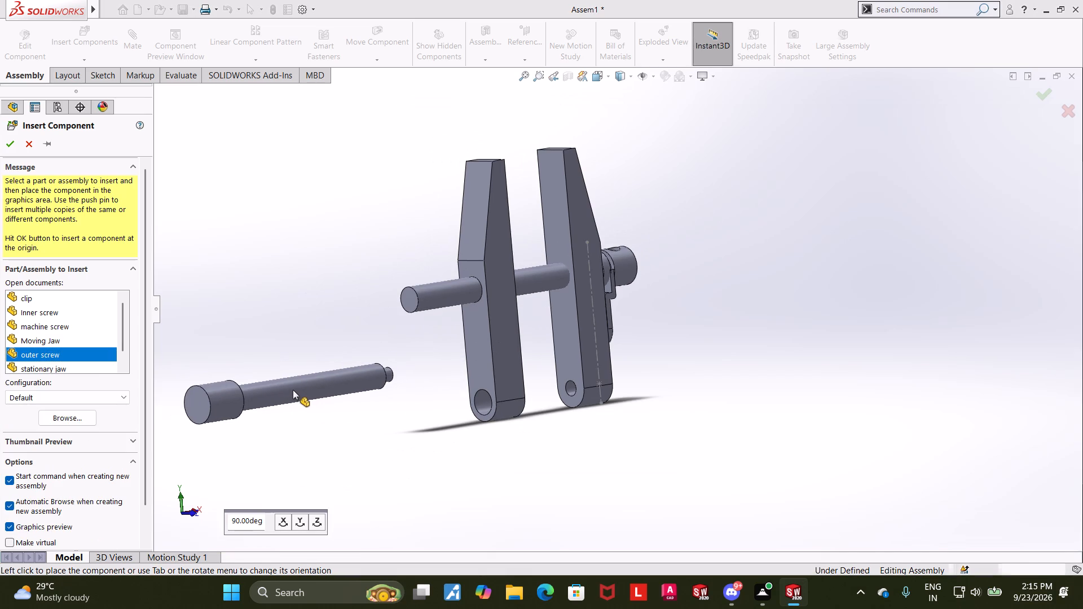
pyautogui.click(293, 390)
# Add a concentric mate between the outer screw's narrow tip and the lower hole in the stationary jaw.
pyautogui.click(390, 375)
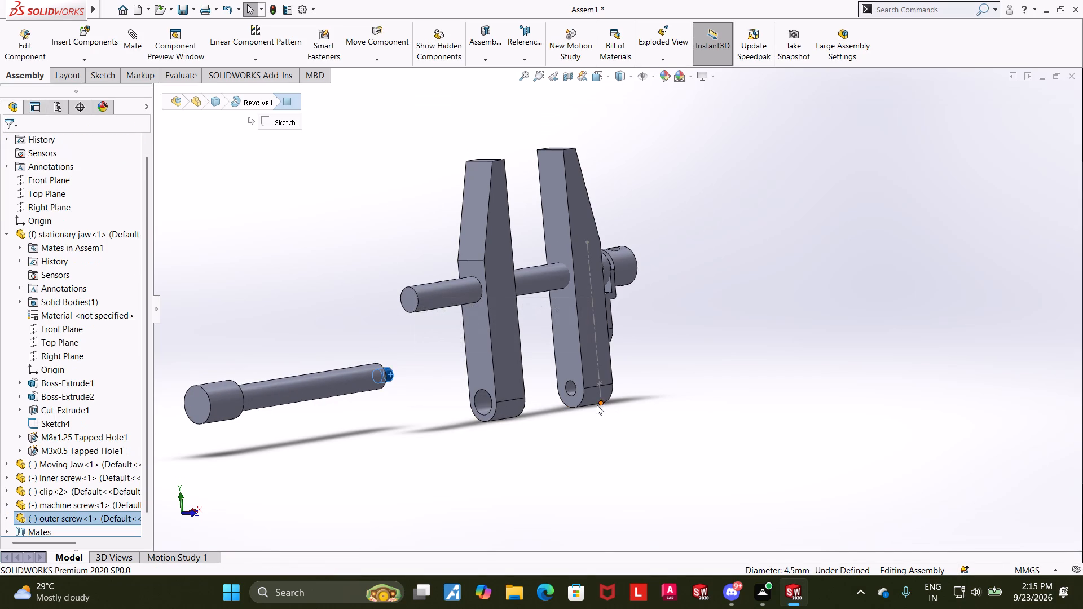
pyautogui.keyDown('ctrl'); pyautogui.click(571, 390); pyautogui.keyUp('ctrl')
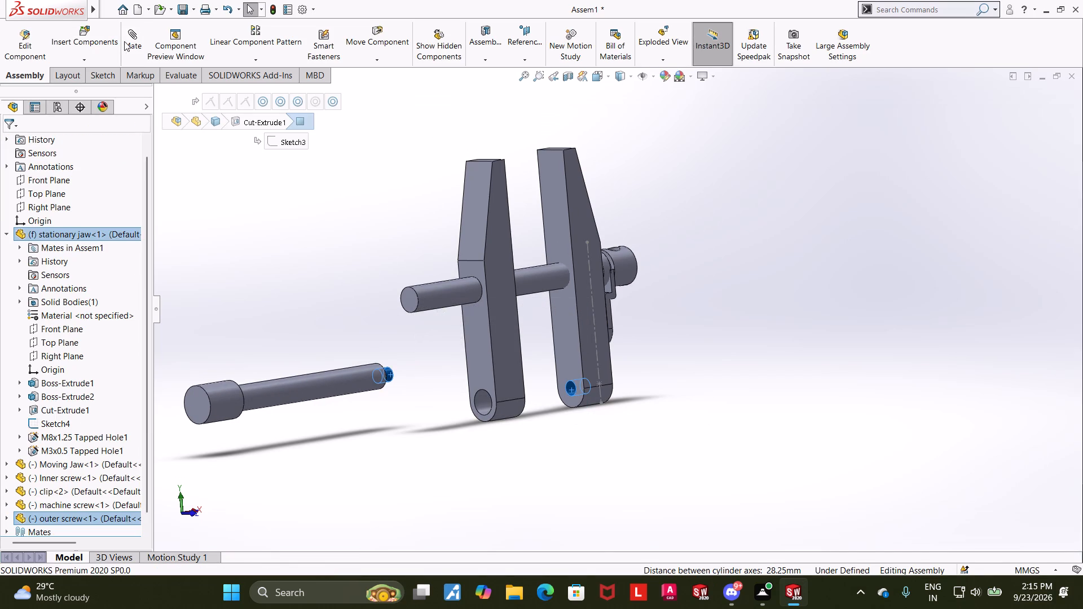
pyautogui.click(126, 41)
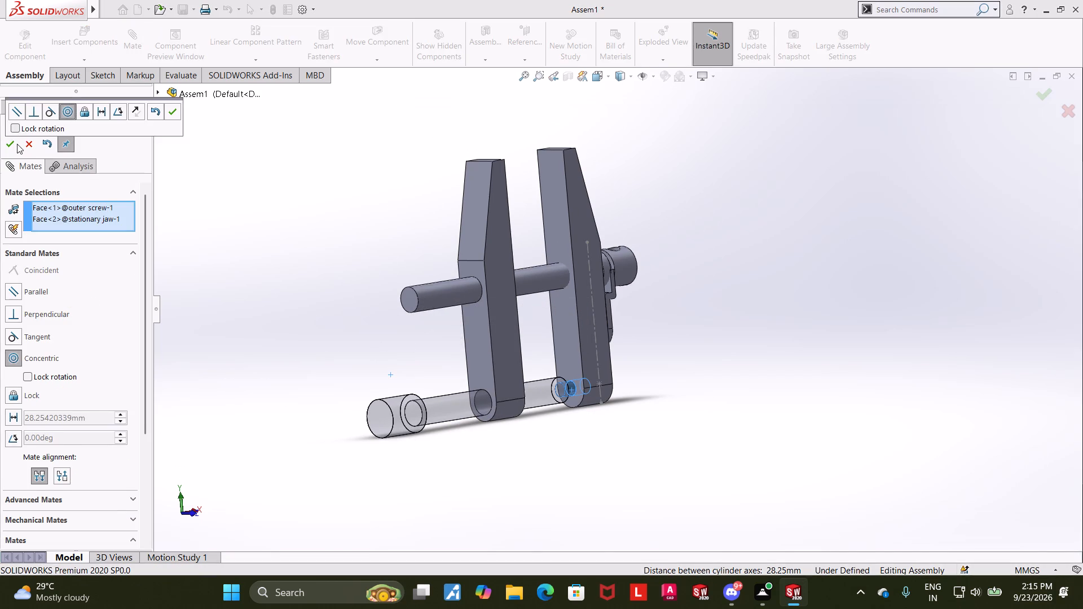
pyautogui.click(14, 144)
# Pull the outer screw back along its axis and mate its shaft concentric with the moving jaw's lower M8x1.25 tapped hole.
pyautogui.moveTo(450, 406); pyautogui.dragTo(372, 418)
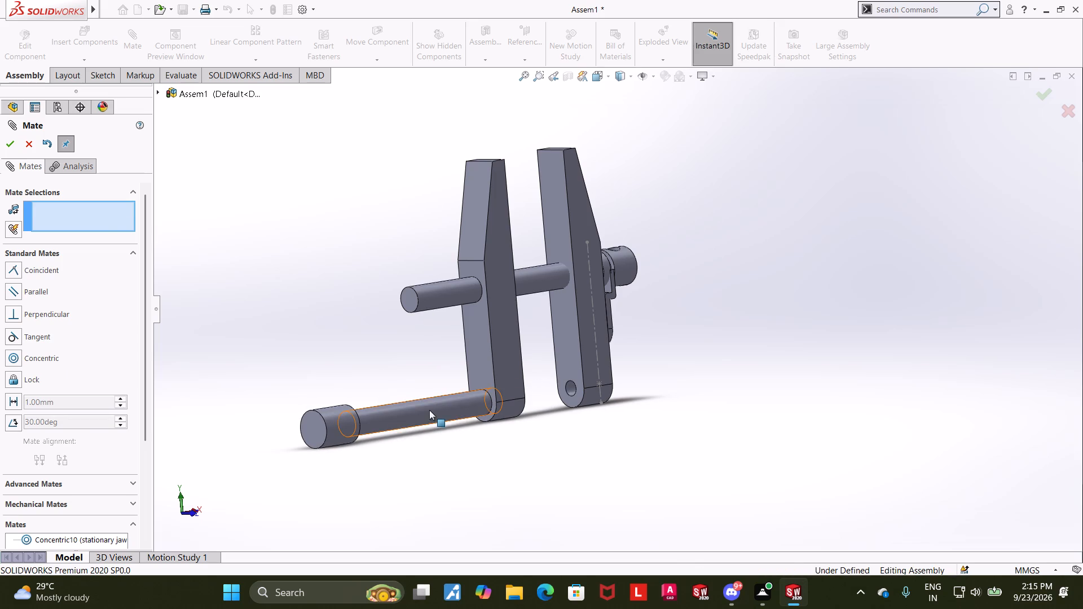
pyautogui.click(429, 410)
pyautogui.moveTo(424, 396); pyautogui.dragTo(297, 417)
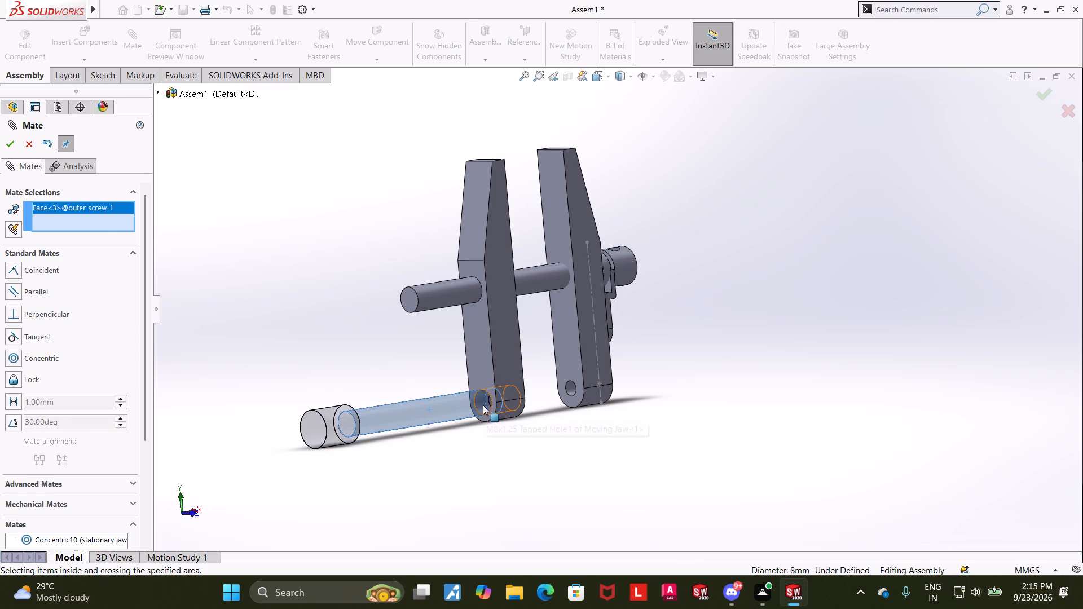
pyautogui.keyDown('ctrl'); pyautogui.click(483, 405); pyautogui.keyUp('ctrl')
pyautogui.click(11, 142)
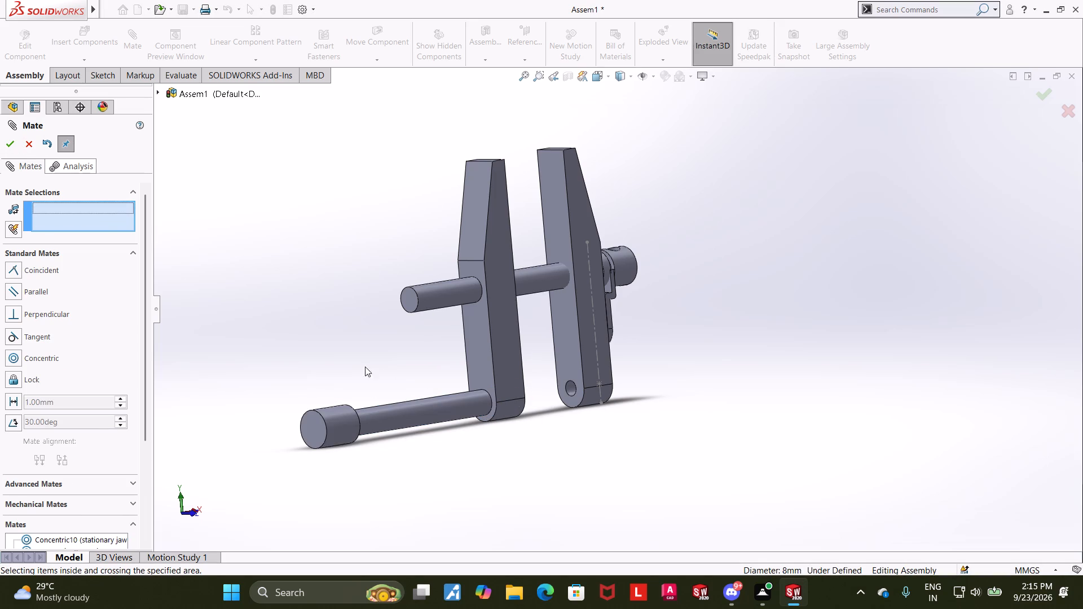
pyautogui.click(21, 148)
# Slide the outer screw along its axis through the moving jaw towards the stationary jaw, exposing its tip between the jaws.
pyautogui.moveTo(415, 414); pyautogui.dragTo(446, 407)
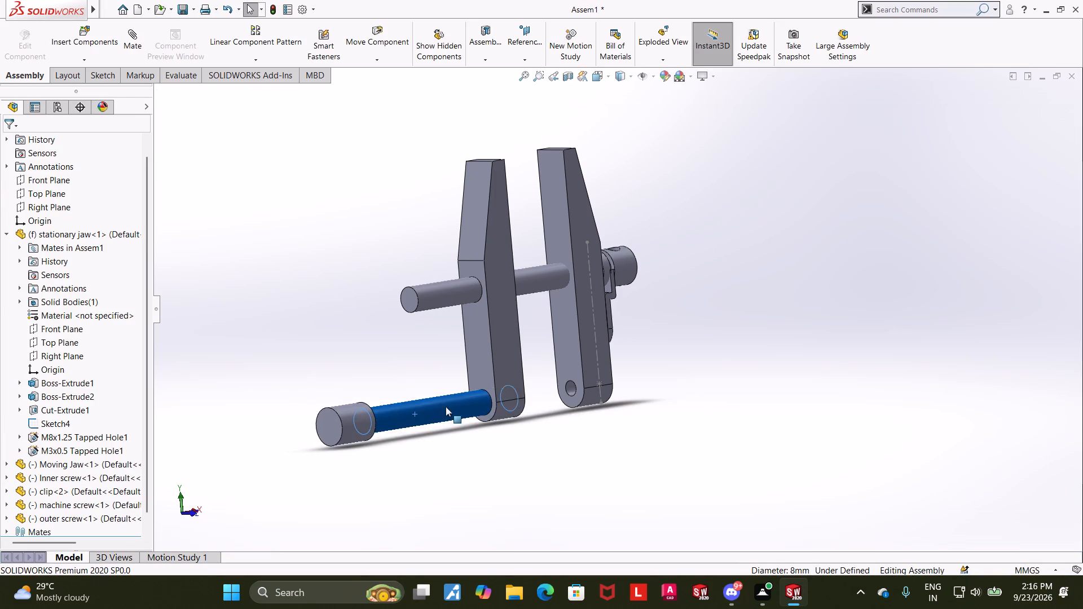
pyautogui.moveTo(446, 407); pyautogui.dragTo(462, 404)
pyautogui.scroll(-2, 570, 448)
pyautogui.click(685, 372)
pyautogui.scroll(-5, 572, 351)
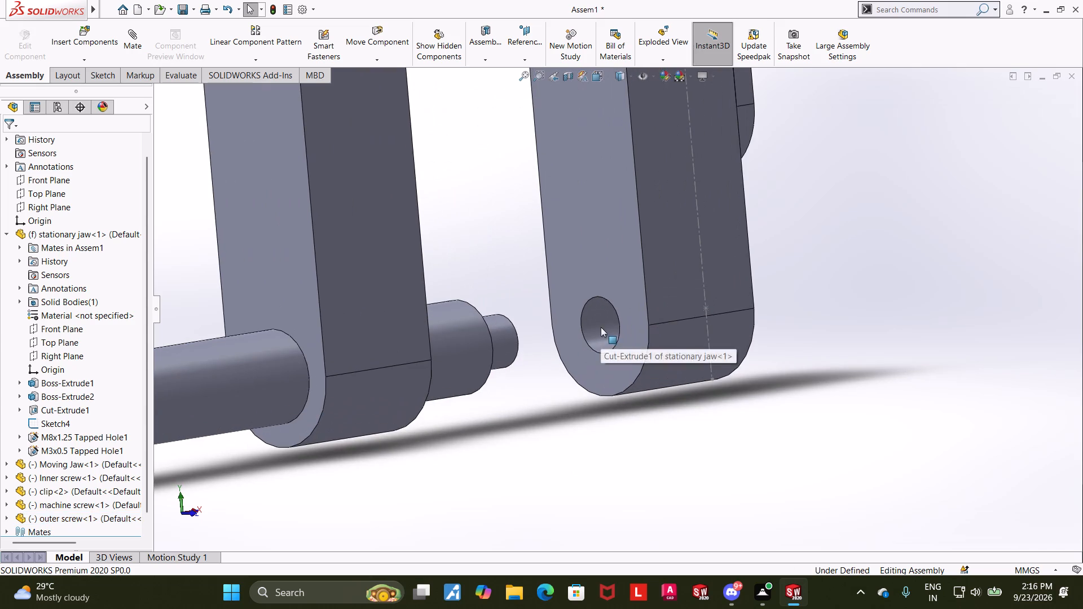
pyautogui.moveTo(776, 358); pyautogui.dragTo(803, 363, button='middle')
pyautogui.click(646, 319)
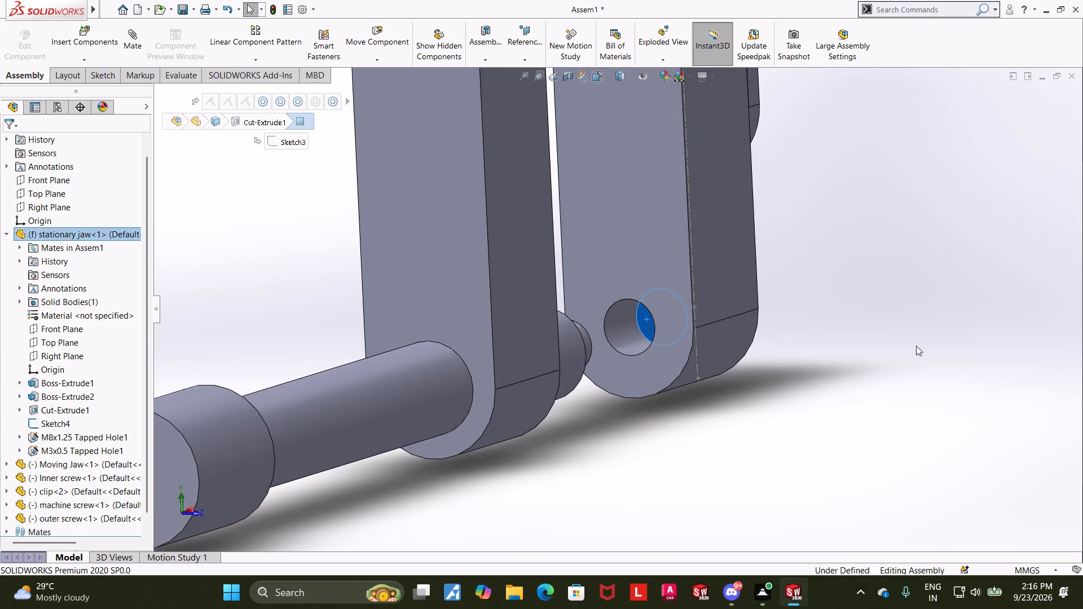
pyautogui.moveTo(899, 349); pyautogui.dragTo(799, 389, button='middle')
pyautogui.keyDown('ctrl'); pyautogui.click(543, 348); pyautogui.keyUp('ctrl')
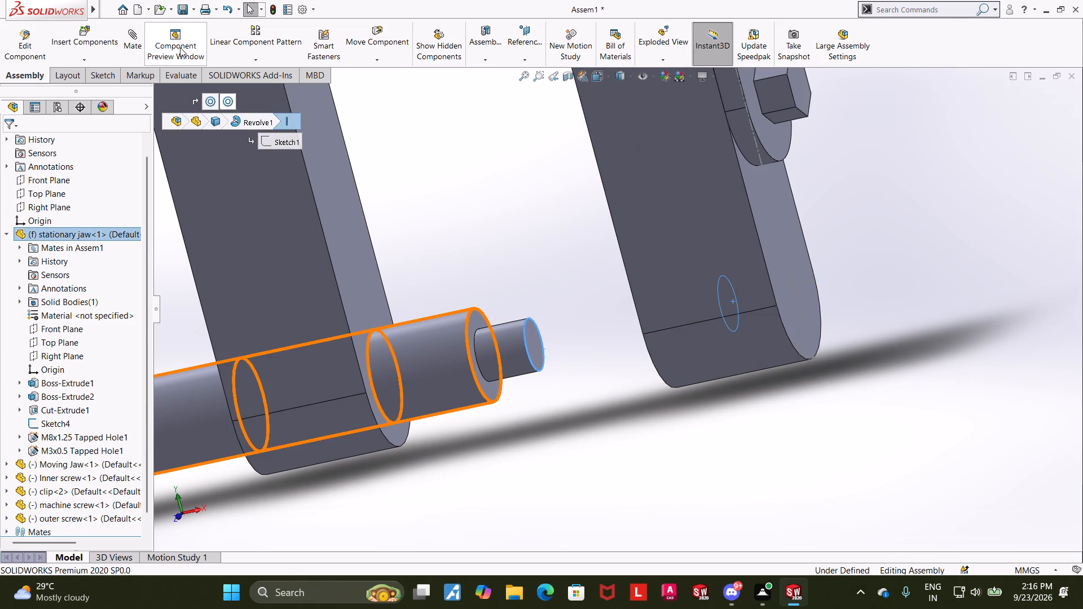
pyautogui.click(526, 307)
# Add a coincident mate between the outer screw's tip end face and the bottom face of the stationary jaw's lower hole.
pyautogui.click(538, 344)
pyautogui.moveTo(604, 411); pyautogui.dragTo(666, 414, button='middle')
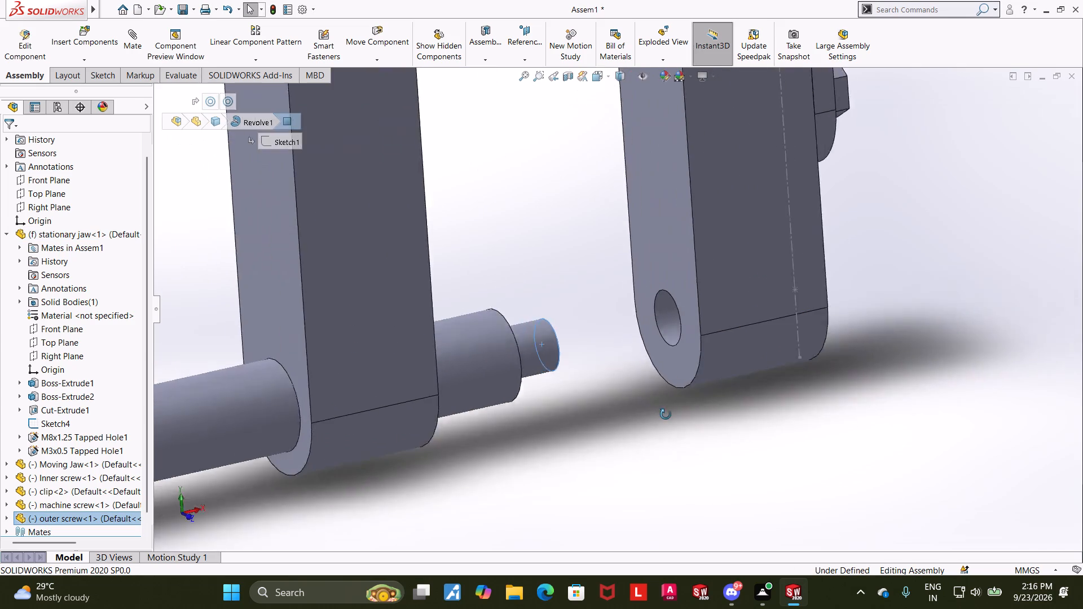
pyautogui.moveTo(666, 414); pyautogui.dragTo(702, 415, button='middle')
pyautogui.moveTo(873, 381); pyautogui.dragTo(886, 370, button='middle')
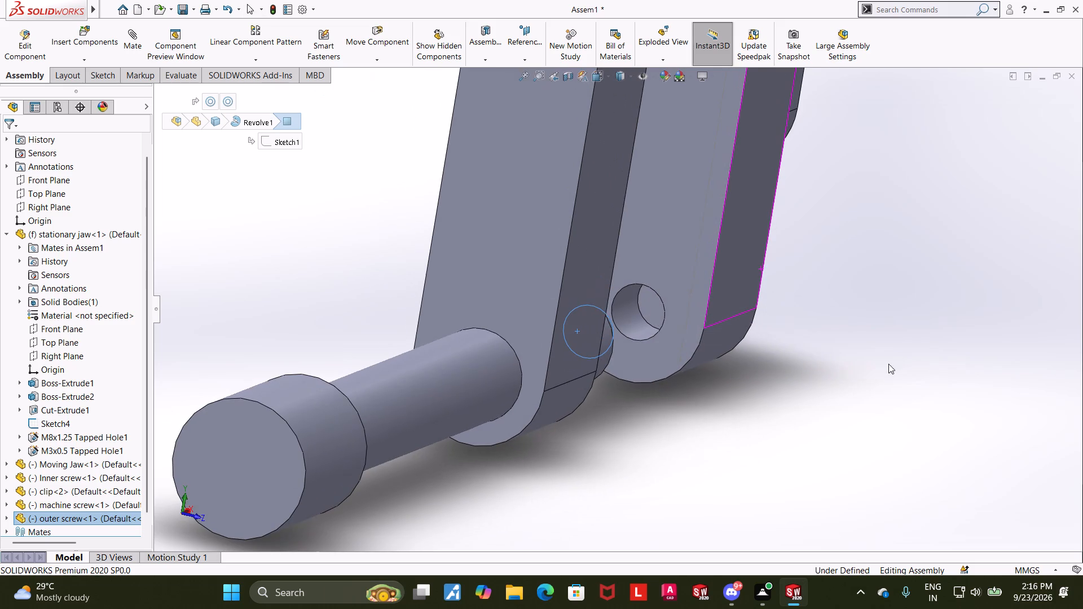
pyautogui.keyDown('ctrl'); pyautogui.click(651, 305); pyautogui.keyUp('ctrl')
pyautogui.scroll(1, 894, 342)
pyautogui.moveTo(862, 343); pyautogui.dragTo(813, 320, button='middle')
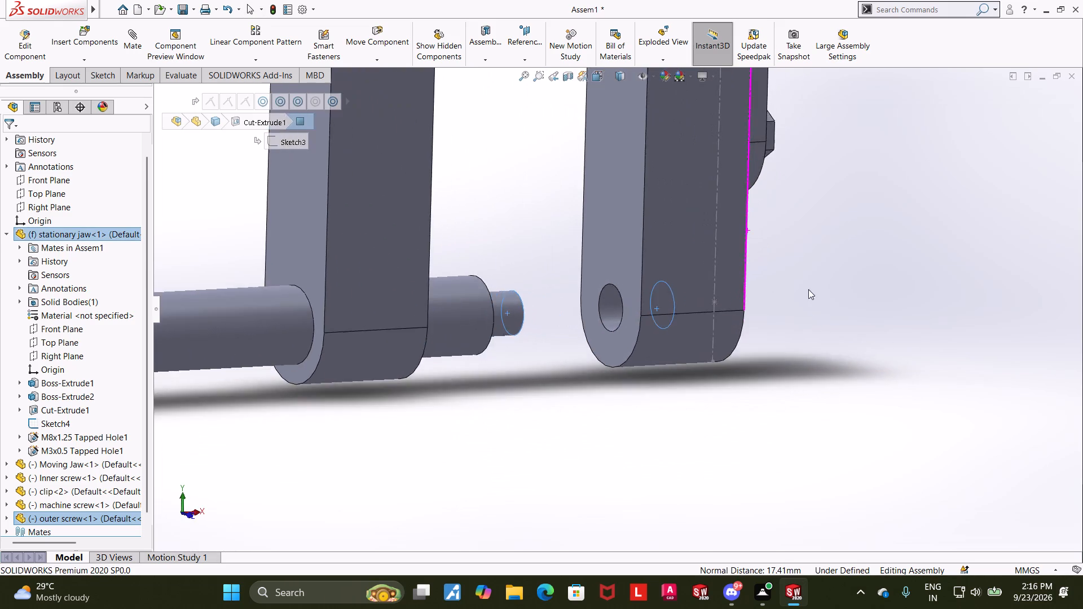
pyautogui.scroll(3, 816, 290)
pyautogui.scroll(3, 658, 223)
pyautogui.click(134, 34)
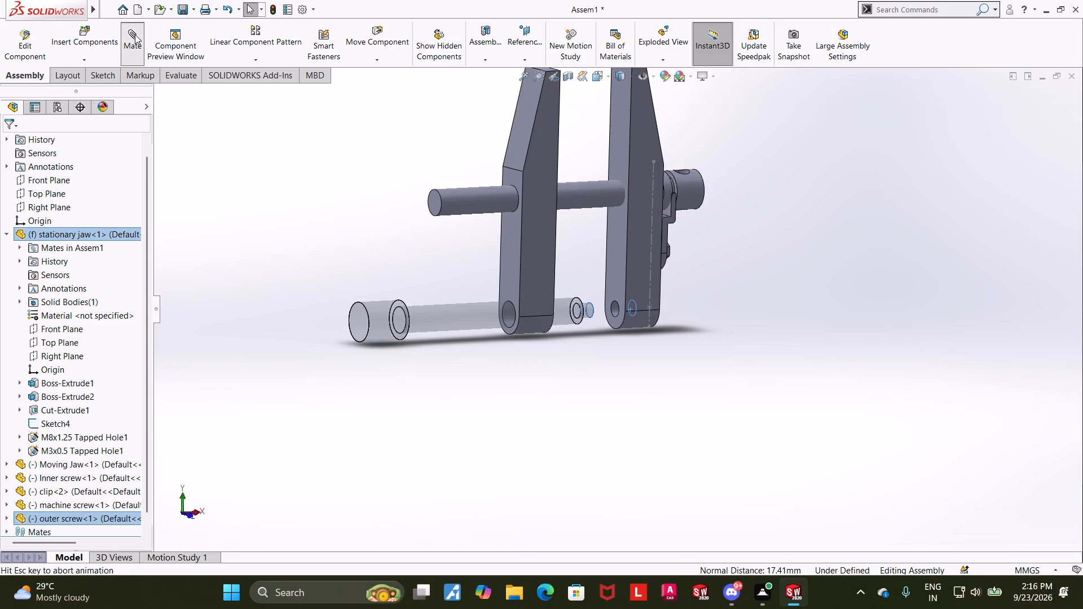
pyautogui.click(5, 144)
pyautogui.moveTo(768, 232); pyautogui.dragTo(707, 294, button='middle')
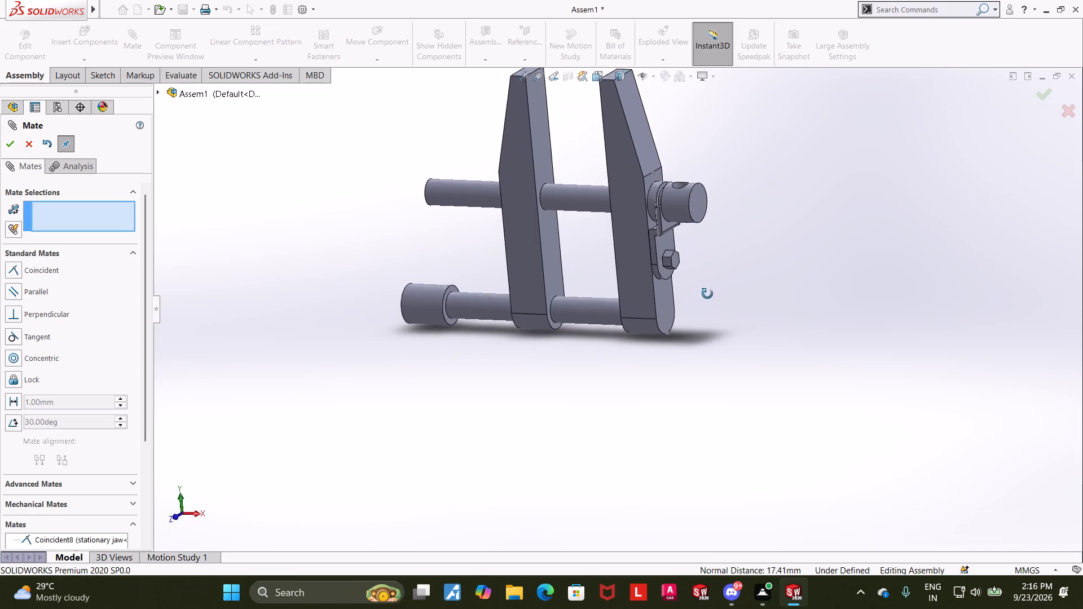
pyautogui.moveTo(707, 294); pyautogui.dragTo(710, 292, button='middle')
pyautogui.click(28, 147)
# Examine the assembled clamp from all sides, checking both screws, the jaws, the clip and the machine screw.
pyautogui.scroll(3, 591, 242)
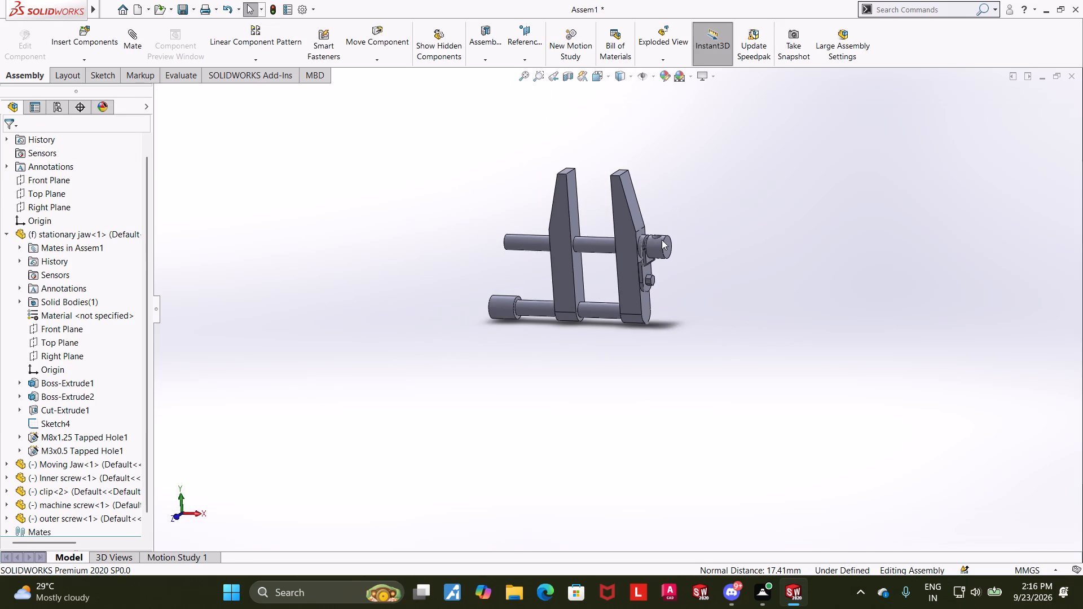
pyautogui.moveTo(798, 253); pyautogui.dragTo(811, 272, button='middle')
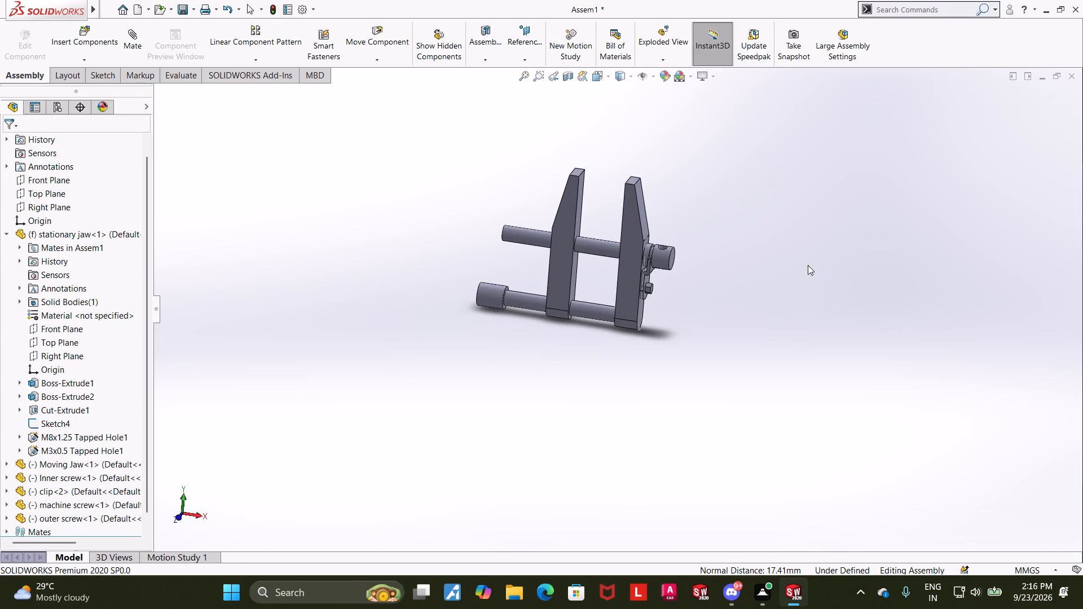
pyautogui.moveTo(768, 276); pyautogui.dragTo(747, 236, button='middle')
pyautogui.scroll(-4, 687, 184)
pyautogui.moveTo(721, 266); pyautogui.dragTo(759, 300, button='middle')
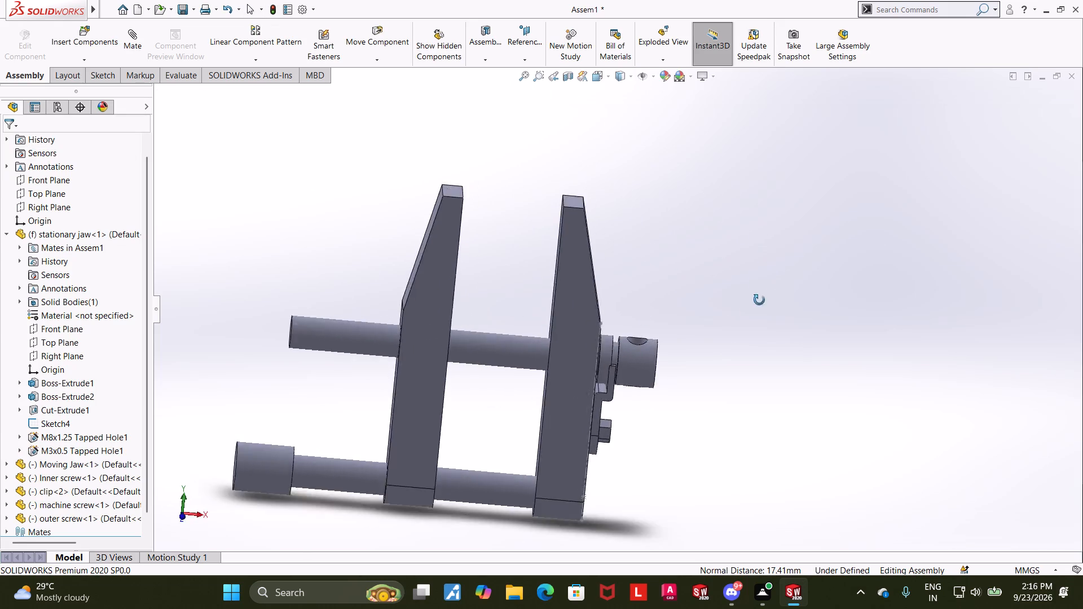
pyautogui.moveTo(759, 300); pyautogui.dragTo(743, 281, button='middle')
pyautogui.scroll(3, 510, 339)
pyautogui.moveTo(545, 314); pyautogui.dragTo(632, 276, button='middle')
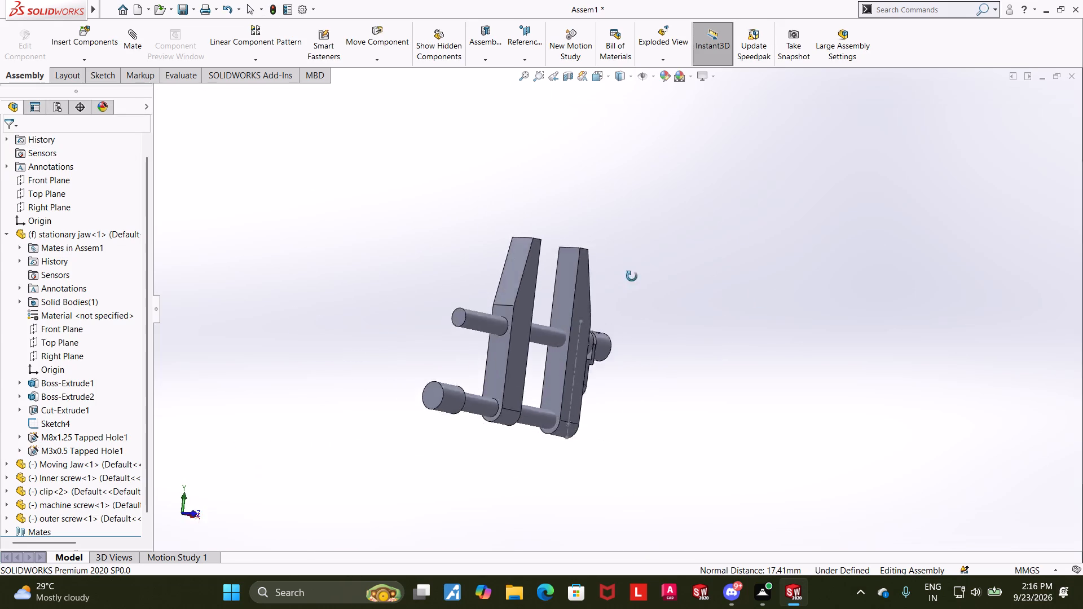
pyautogui.moveTo(632, 276); pyautogui.dragTo(637, 341, button='middle')
pyautogui.scroll(1, 593, 307)
pyautogui.scroll(-4, 592, 306)
pyautogui.moveTo(624, 333); pyautogui.dragTo(514, 361, button='middle')
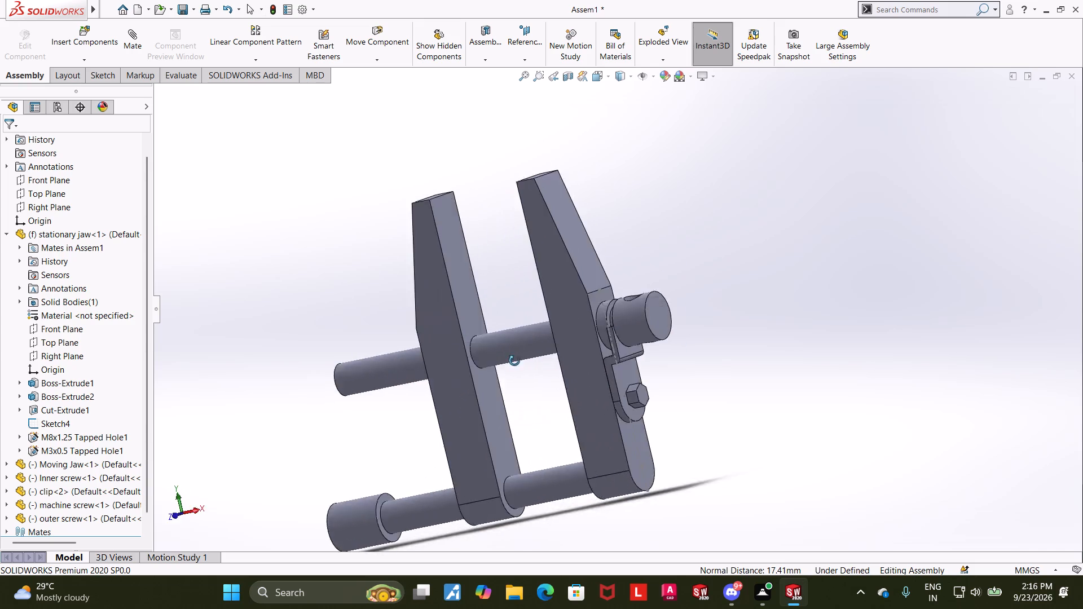
pyautogui.moveTo(514, 361); pyautogui.dragTo(510, 377, button='middle')
pyautogui.scroll(5, 514, 374)
pyautogui.moveTo(689, 352); pyautogui.dragTo(677, 386, button='middle')
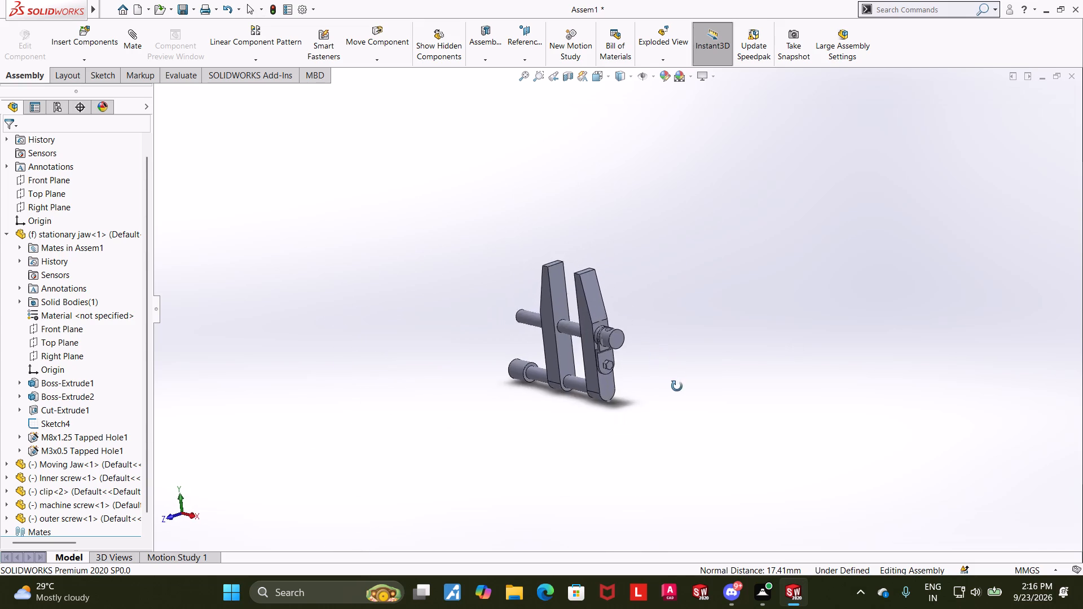
pyautogui.moveTo(677, 386); pyautogui.dragTo(686, 359, button='middle')
pyautogui.scroll(-3, 575, 336)
pyautogui.scroll(-3, 623, 310)
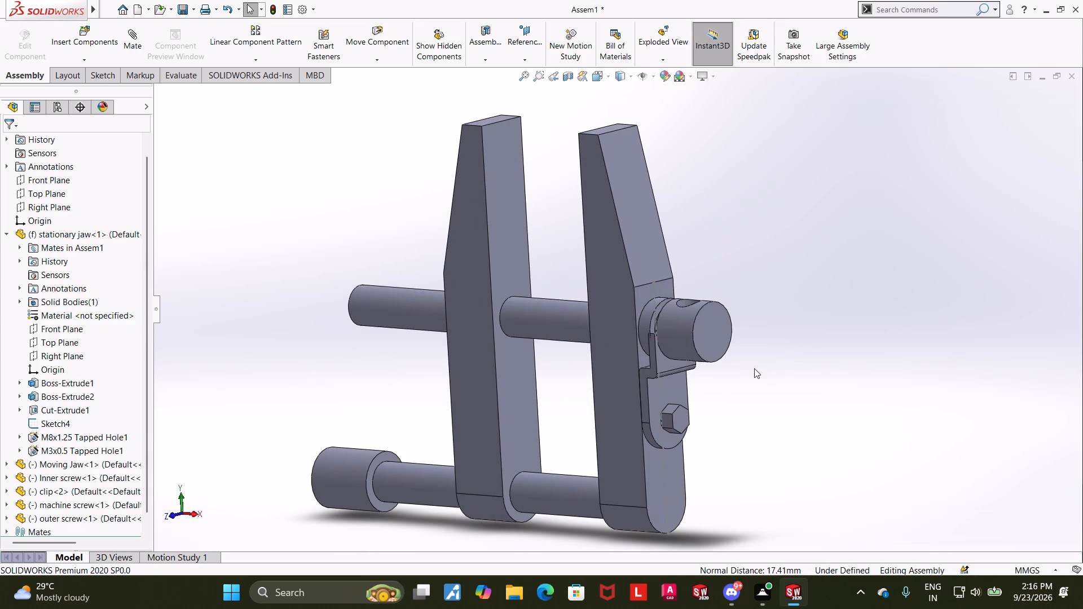
pyautogui.middleClick(750, 368)
pyautogui.scroll(-2, 690, 411)
pyautogui.scroll(3, 694, 414)
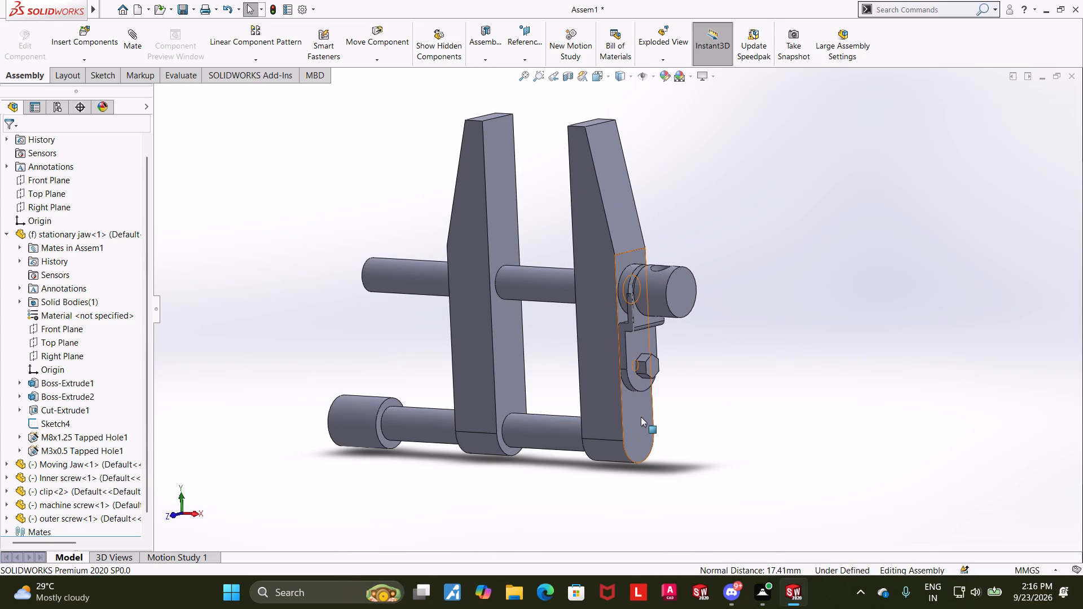
# Hide Sketch4, the line sketch displayed on the stationary jaw.
pyautogui.rightClick(637, 420)
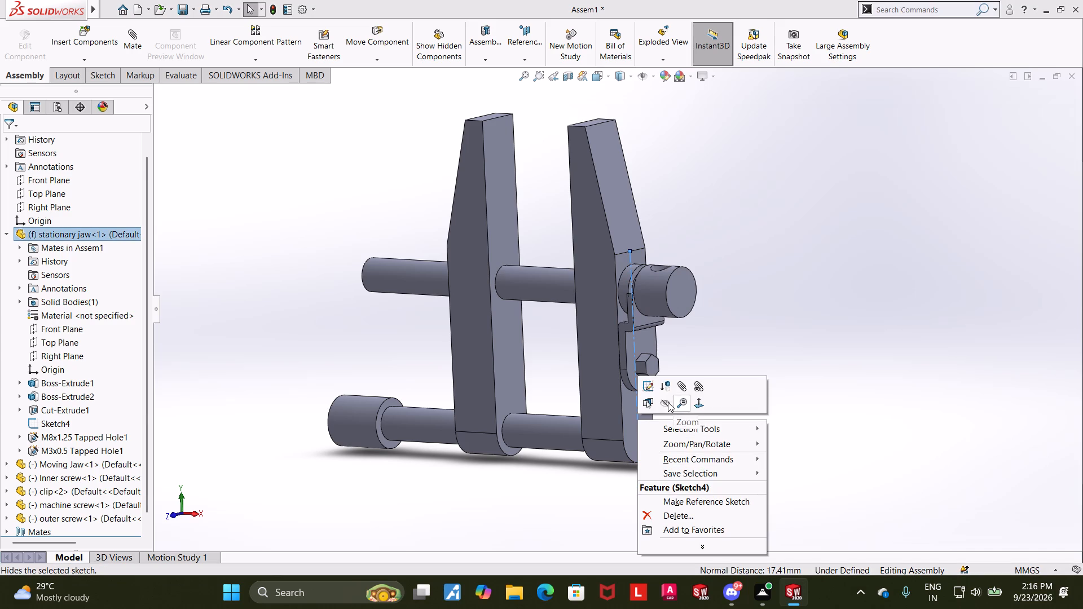
pyautogui.click(668, 402)
pyautogui.click(820, 350)
# Set the assembly's view orientation to Isometric.
pyautogui.moveTo(750, 348); pyautogui.dragTo(753, 365, button='middle')
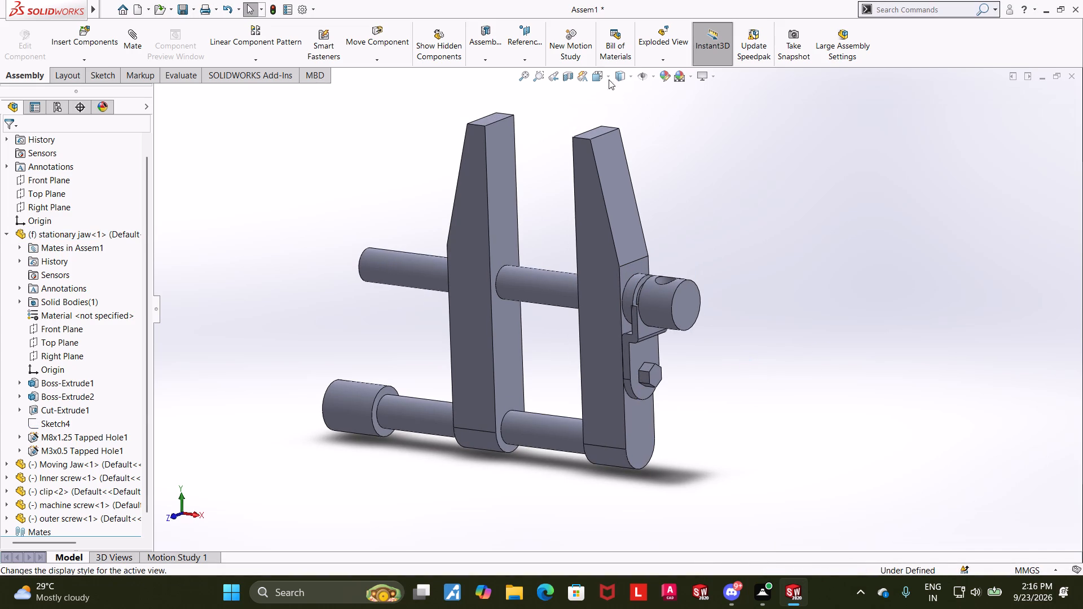
pyautogui.click(593, 73)
pyautogui.click(506, 311)
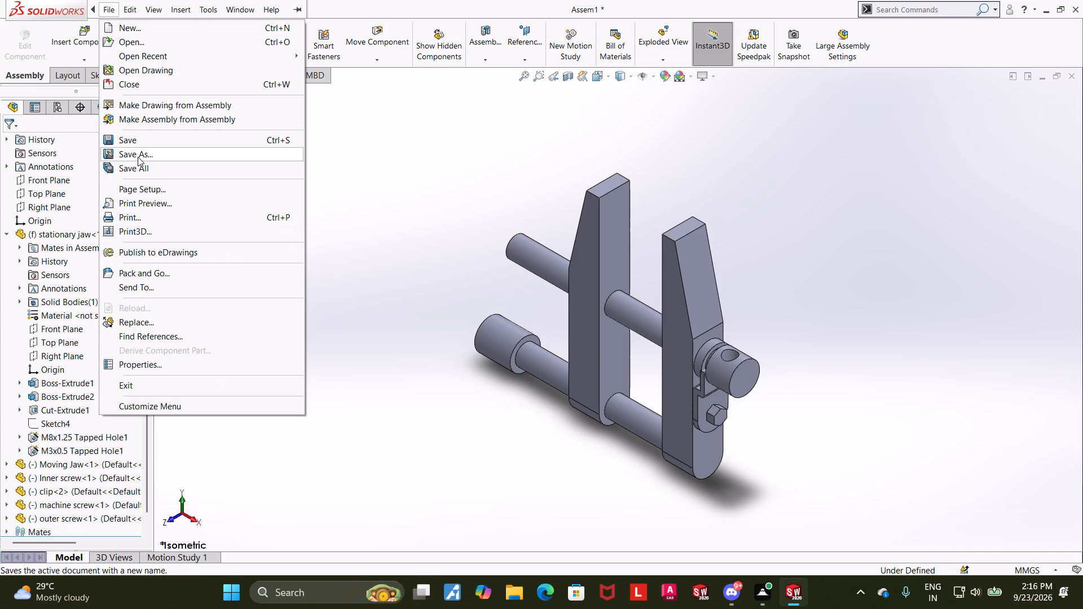
# Save the assembly in Downloads under the file name "matrix parallel clamp assembly".
pyautogui.click(138, 157)
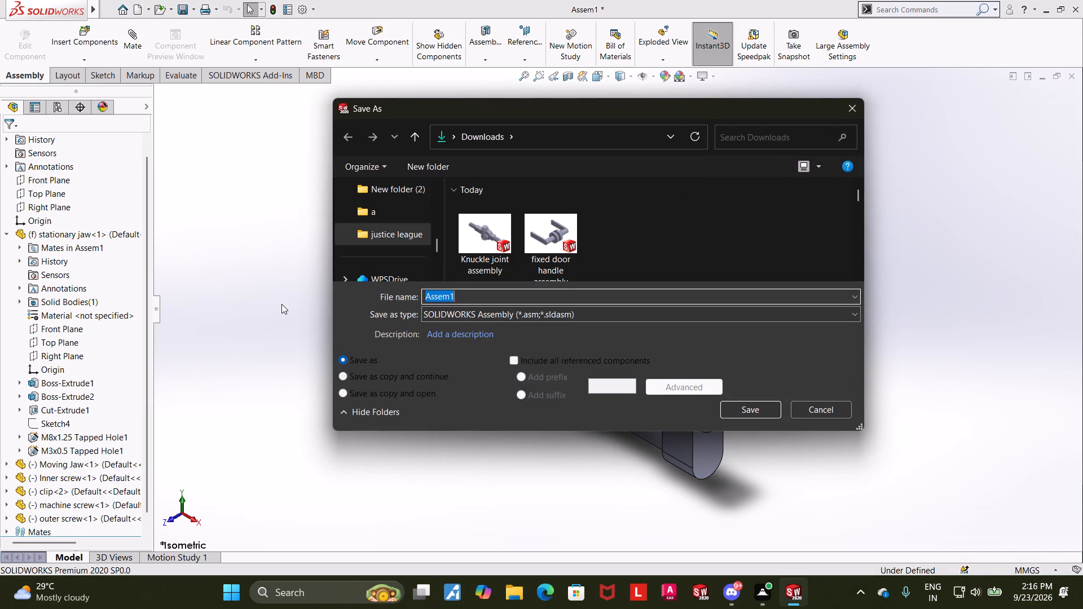
pyautogui.write('matrix parallel clamp assembly')
pyautogui.press('space')
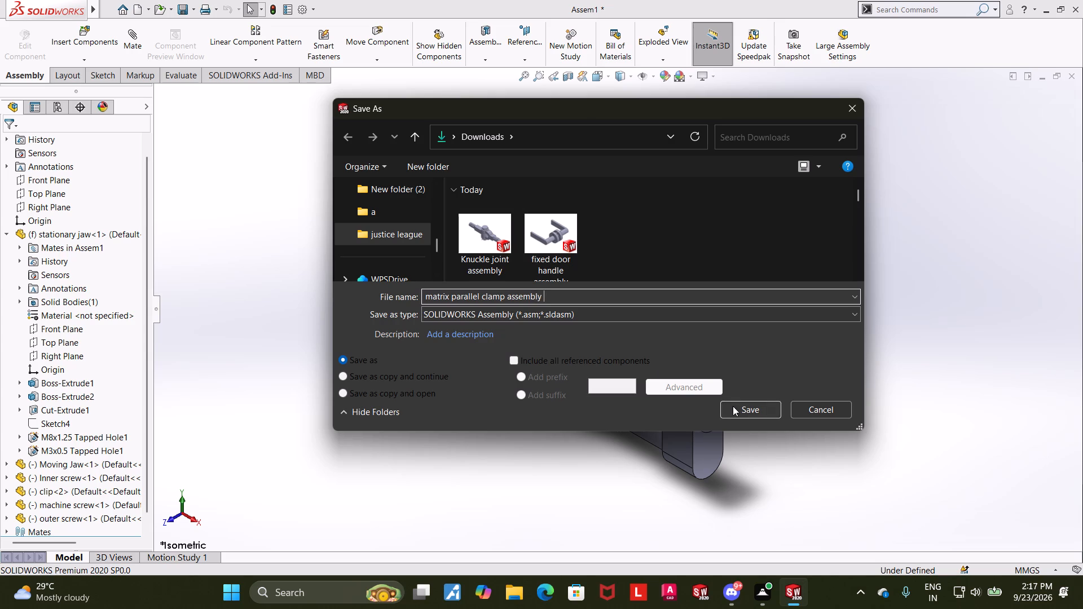
pyautogui.click(738, 406)
pyautogui.click(563, 313)
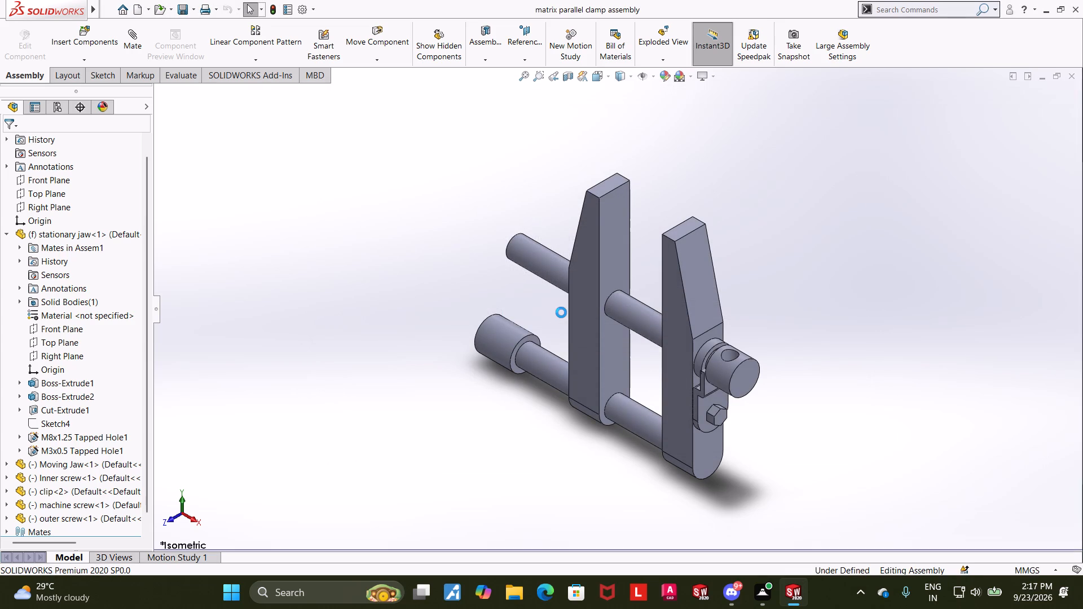
# Export the matrix parallel clamp assembly as a PDF file in Downloads, keeping its file name.
pyautogui.scroll(-2, 833, 429)
pyautogui.scroll(2, 687, 363)
pyautogui.scroll(-1, 532, 290)
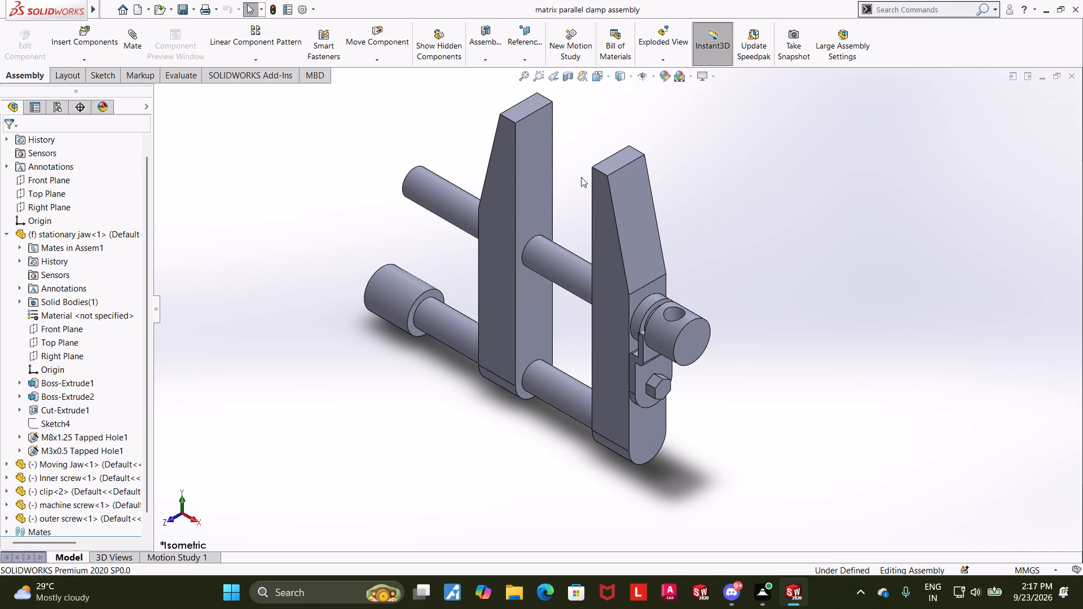
pyautogui.scroll(-1, 530, 77)
pyautogui.scroll(1, 557, 171)
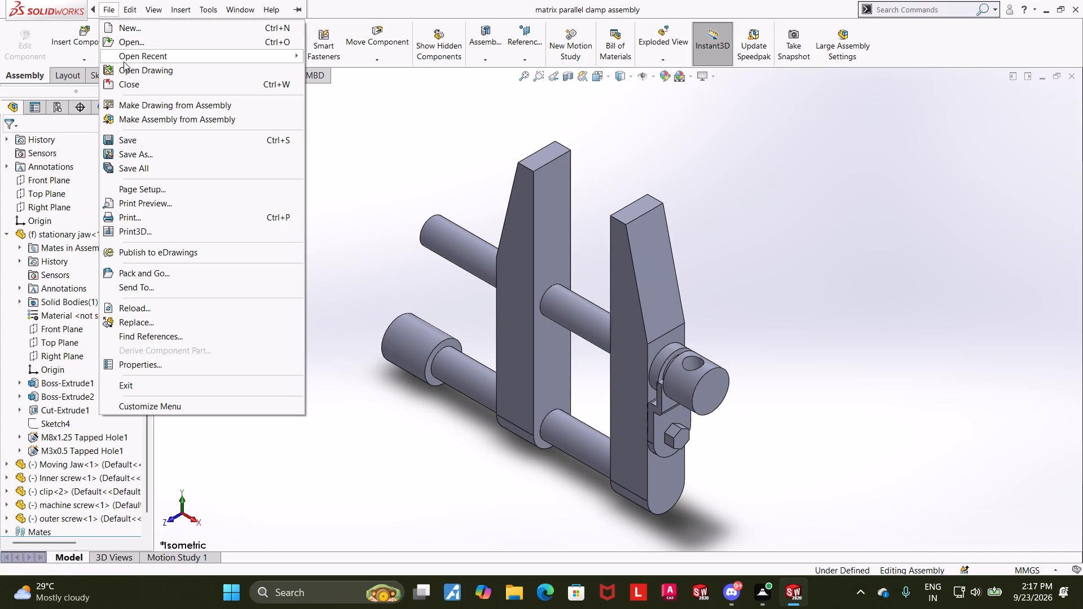
pyautogui.click(142, 160)
pyautogui.click(501, 316)
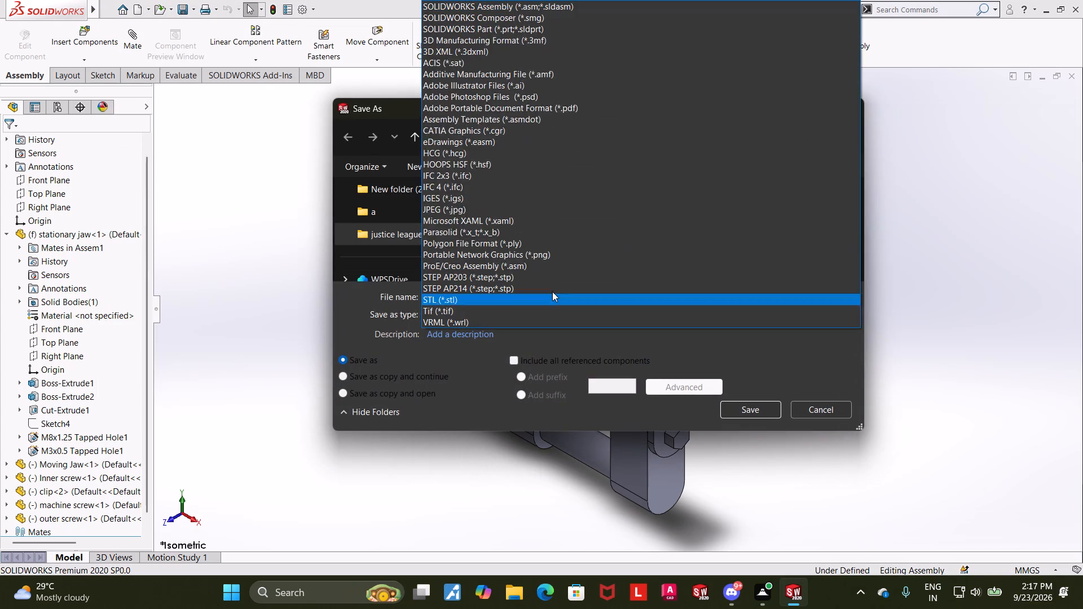
pyautogui.click(611, 112)
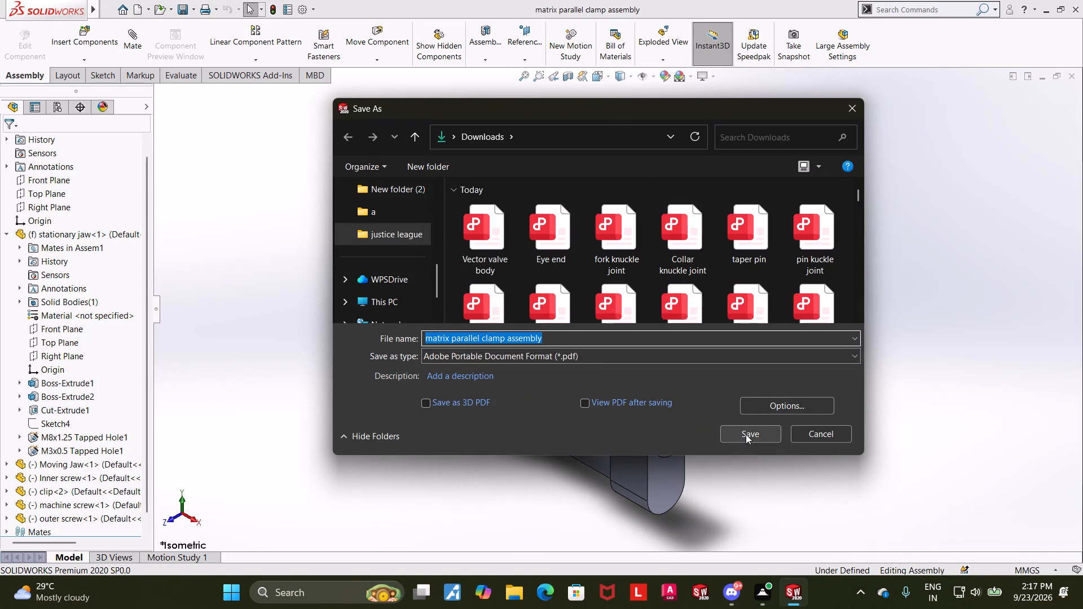
pyautogui.click(746, 434)
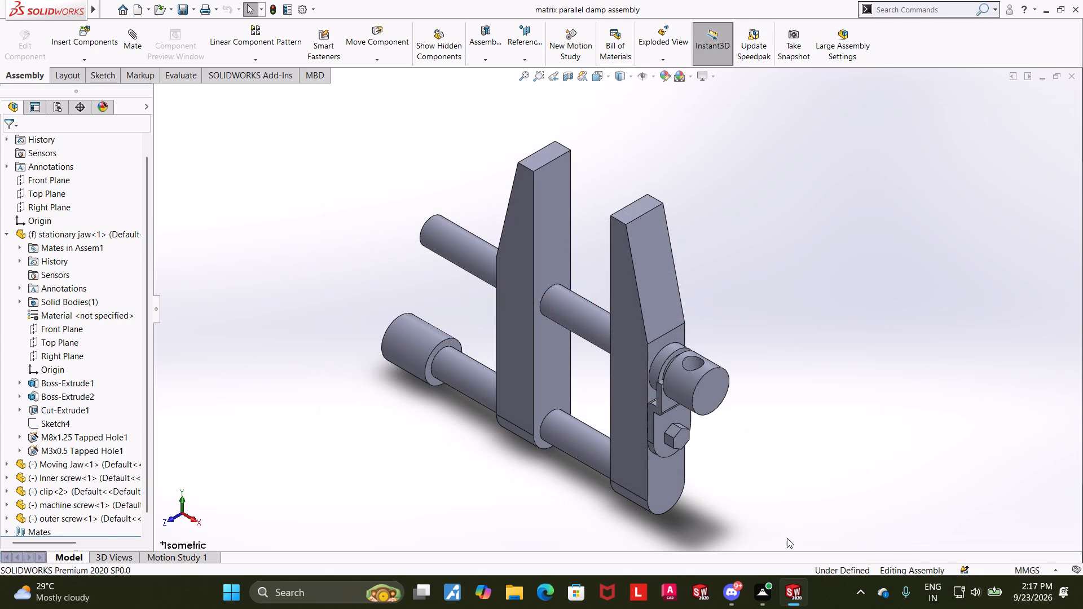
# Switch to the machine screw part and export it as a PDF, using Save as copy and continue; dismiss the download notification.
pyautogui.click(848, 535)
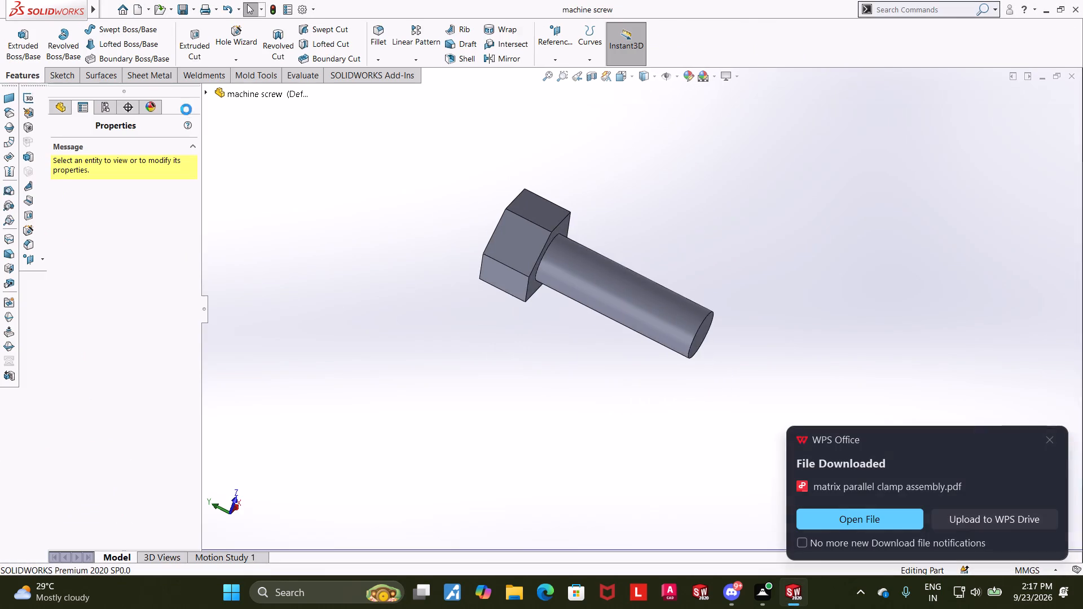
pyautogui.scroll(-4, 644, 286)
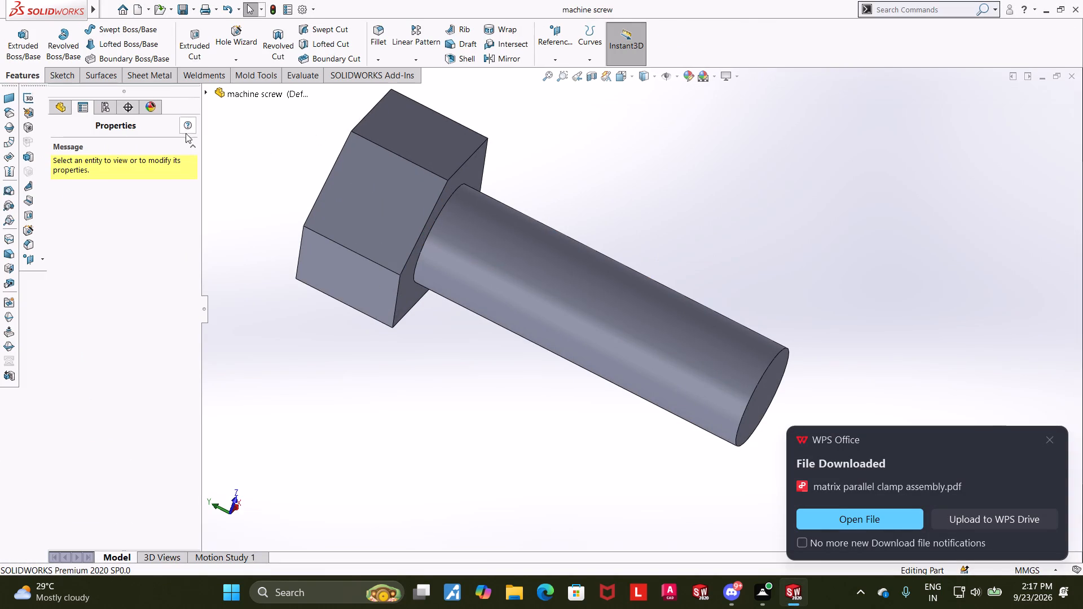
pyautogui.click(226, 167)
pyautogui.click(58, 107)
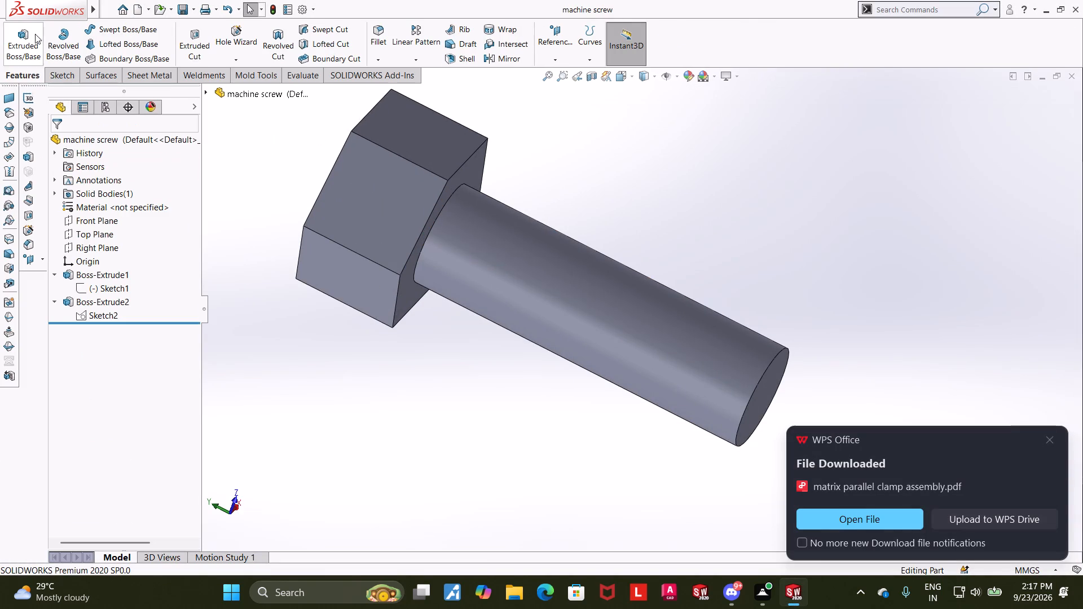
pyautogui.click(143, 157)
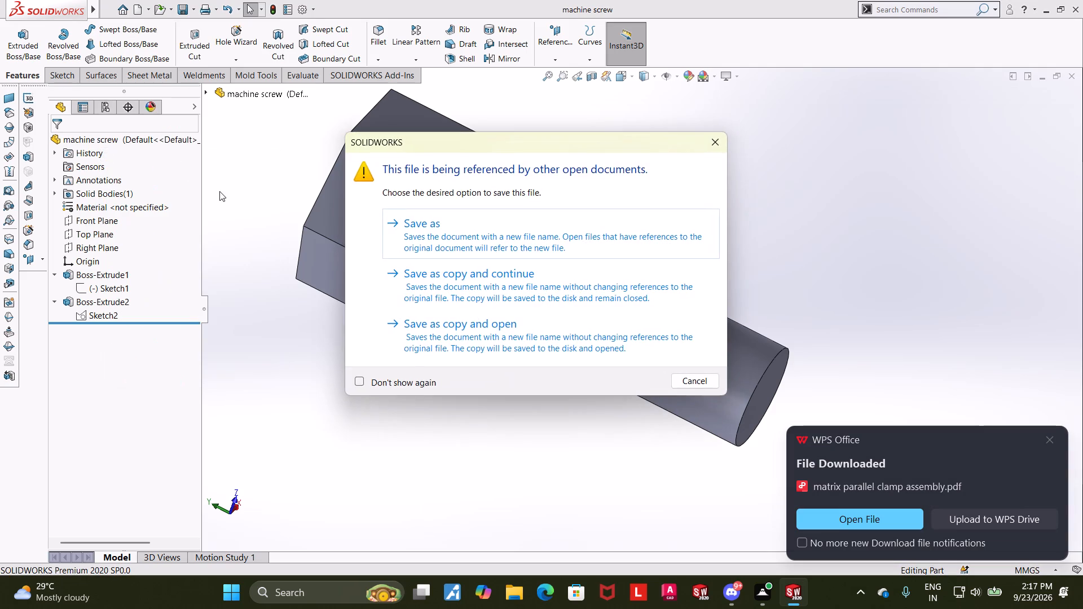
pyautogui.click(434, 294)
pyautogui.click(559, 312)
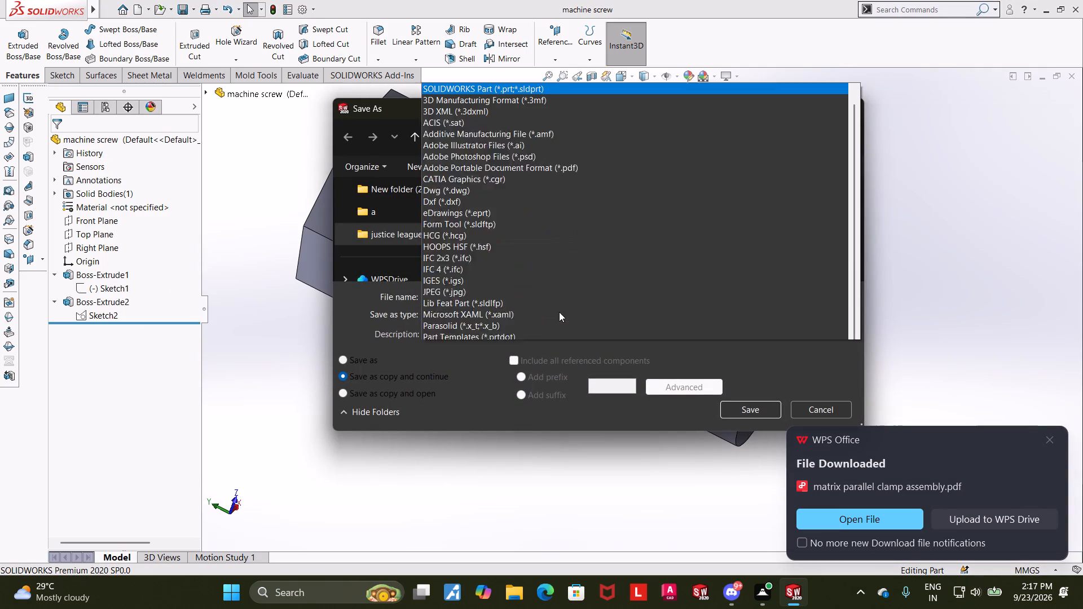
pyautogui.click(571, 87)
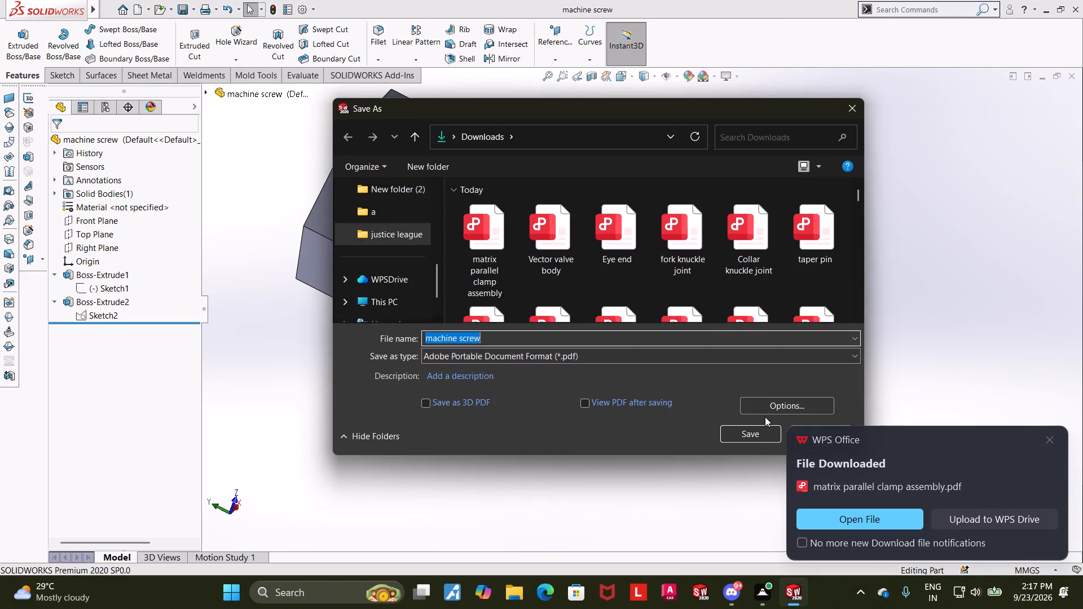
pyautogui.click(770, 436)
pyautogui.click(1053, 442)
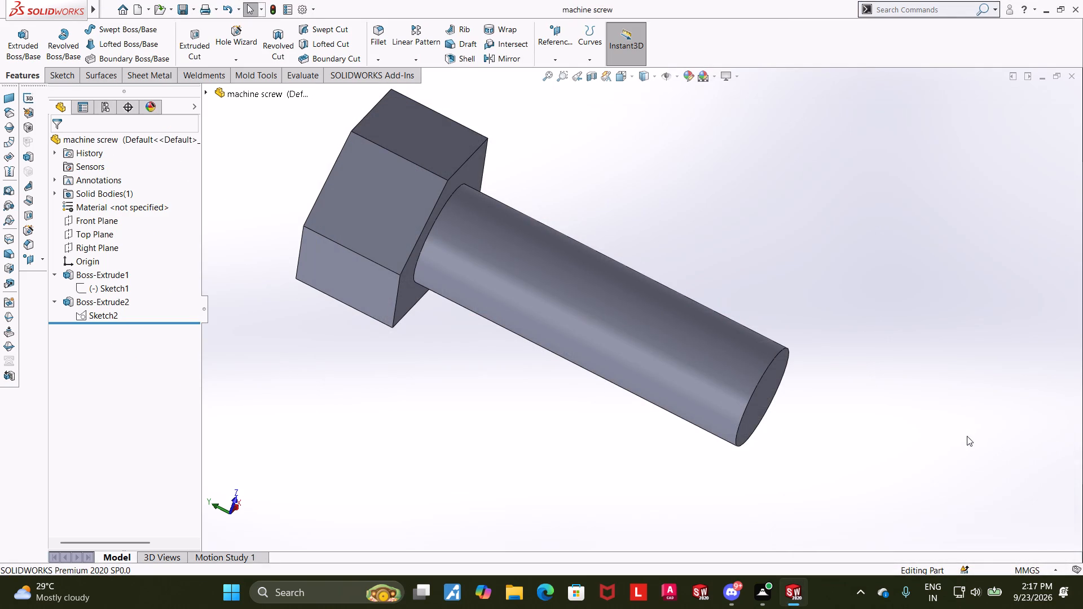
# Switch to the clip part, set it to isometric view and export it as a PDF, using Save as copy and continue.
pyautogui.click(734, 512)
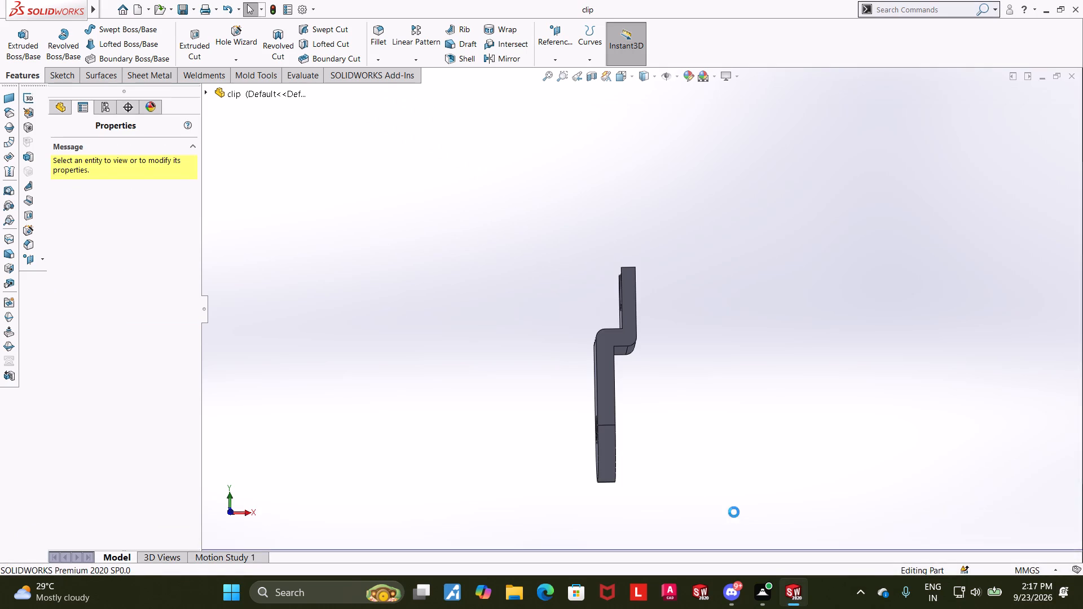
pyautogui.hotkey('ctrl', '7')
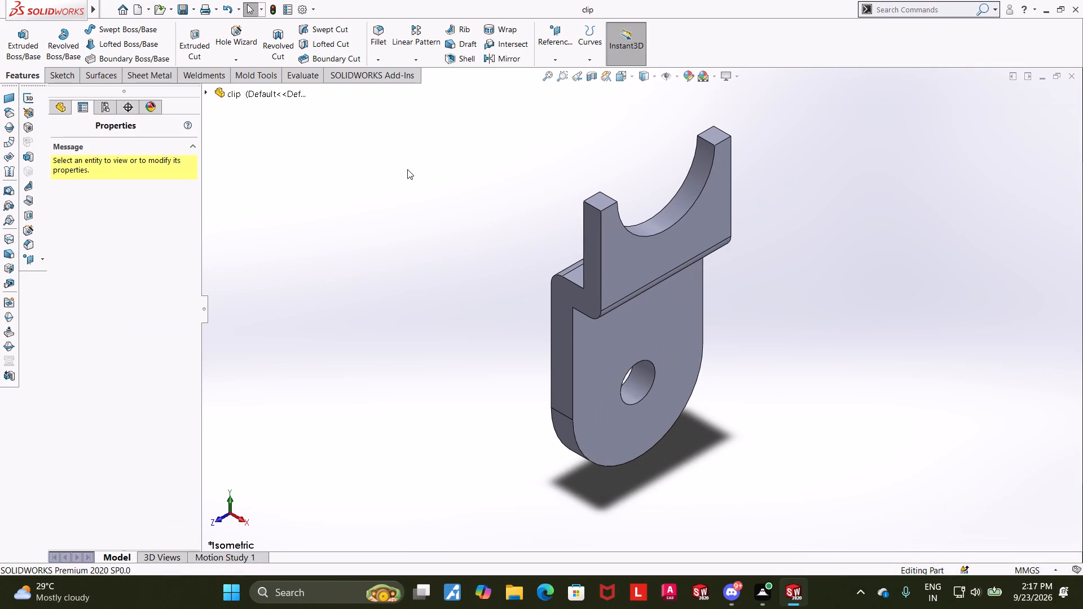
pyautogui.click(53, 106)
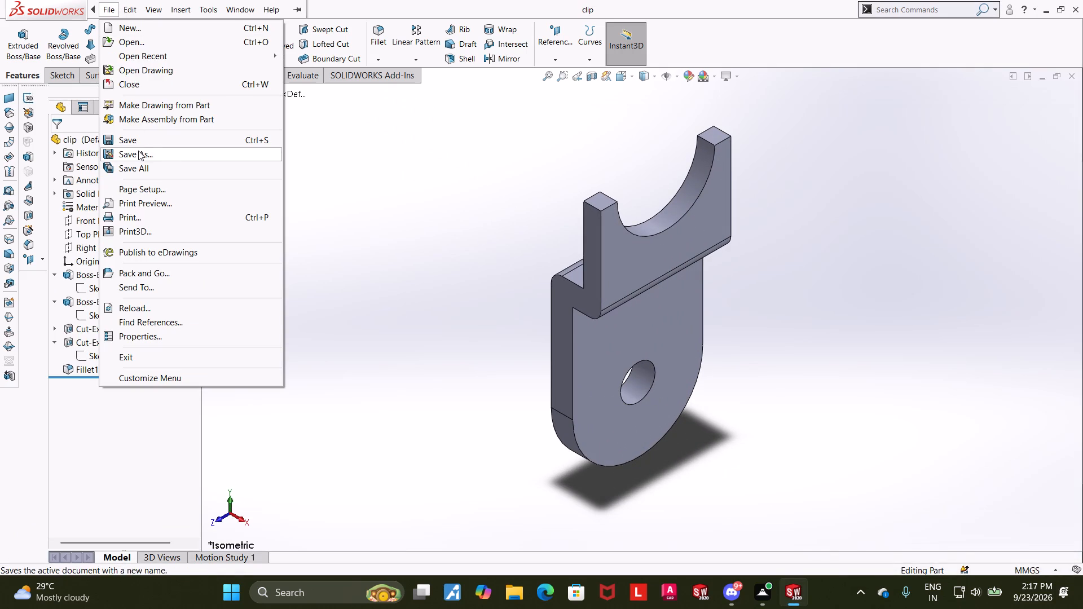
pyautogui.click(138, 151)
pyautogui.click(468, 272)
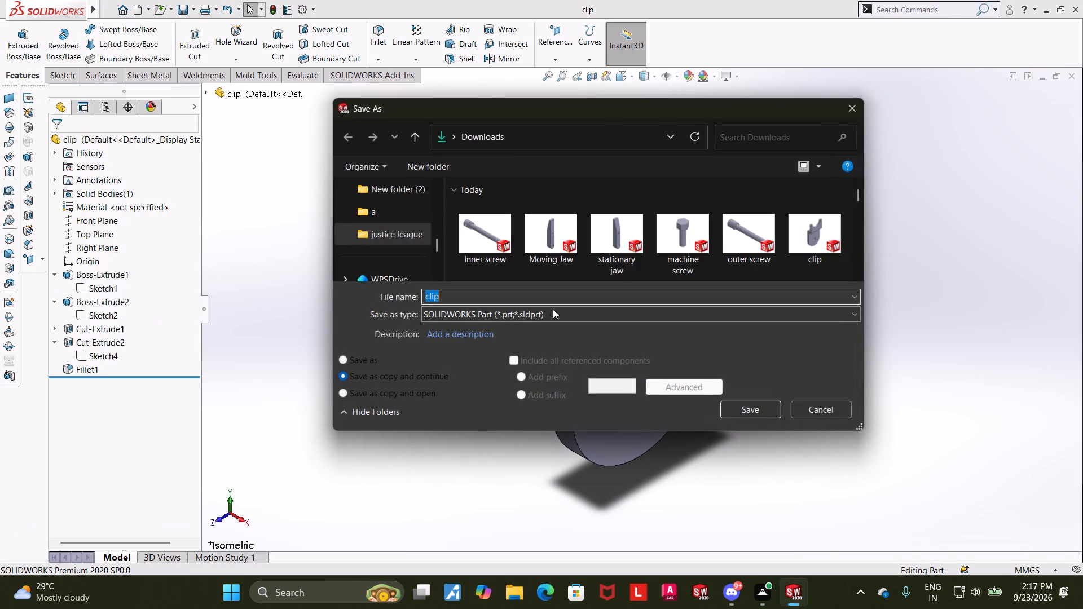
pyautogui.click(539, 318)
pyautogui.click(561, 87)
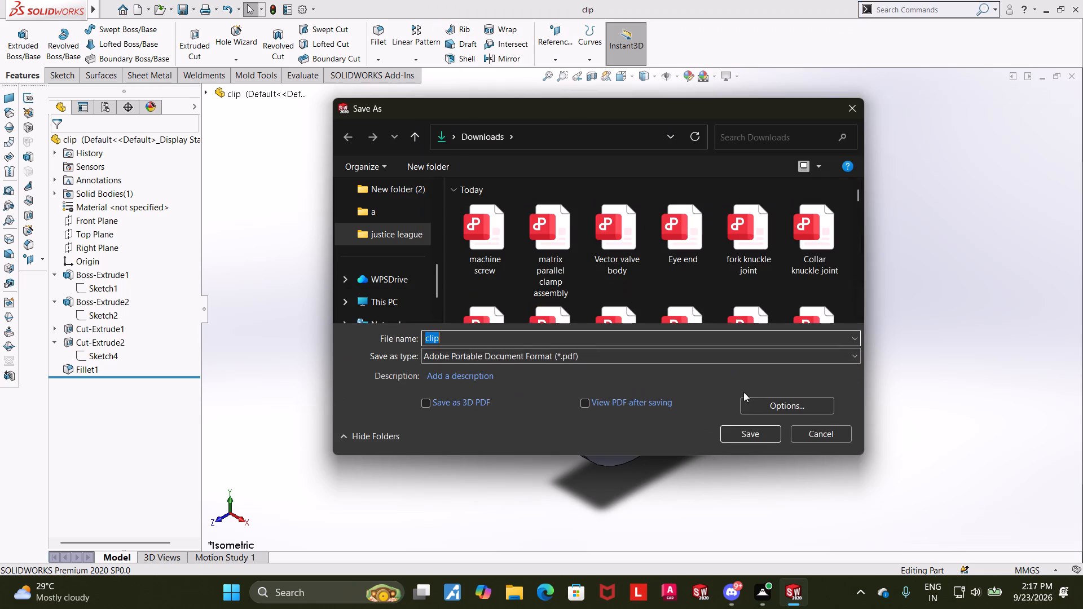
pyautogui.click(757, 431)
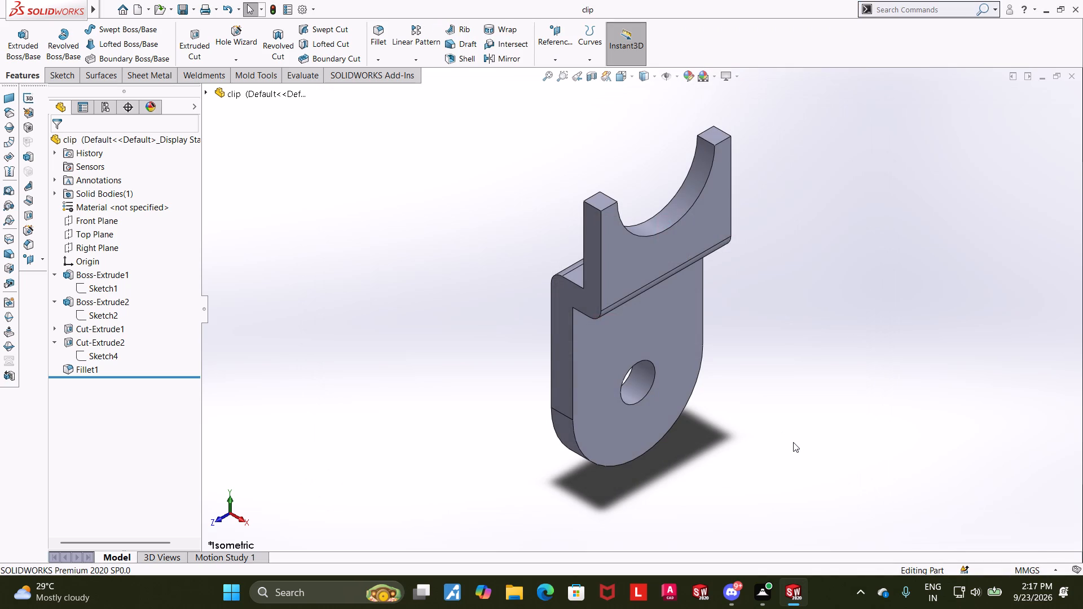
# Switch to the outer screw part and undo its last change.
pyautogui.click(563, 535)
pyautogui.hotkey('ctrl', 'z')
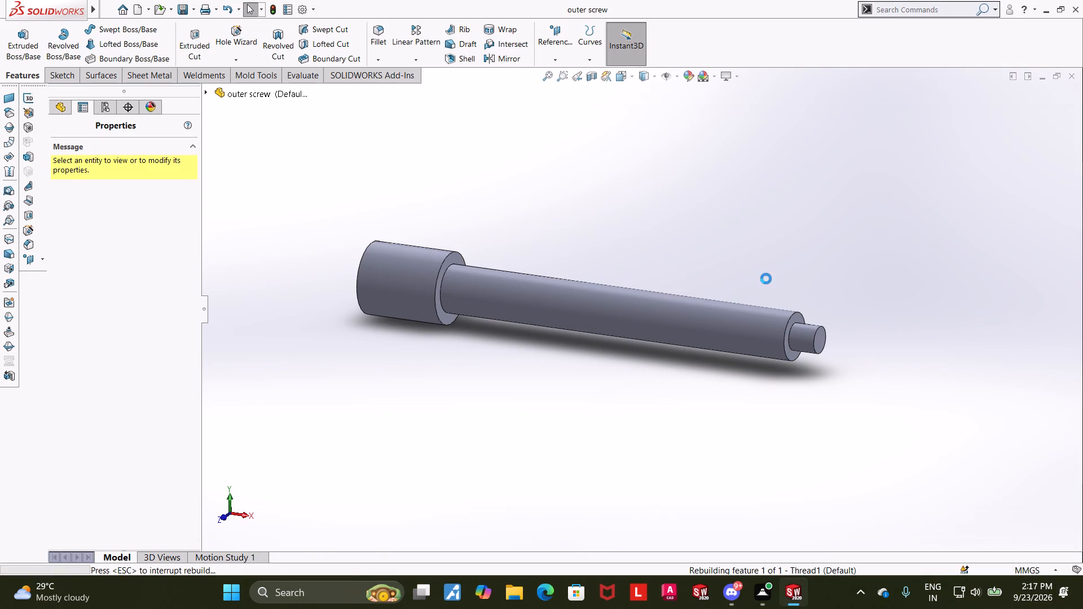
# Set the outer screw to isometric view and delete its Thread1 feature.
pyautogui.hotkey('ctrl', '7')
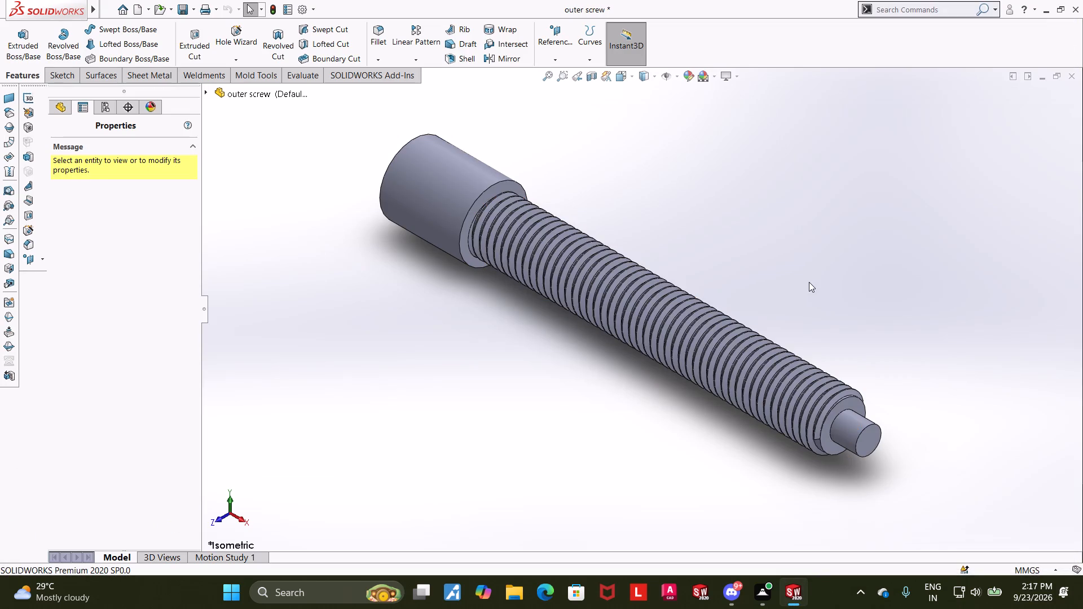
pyautogui.click(59, 102)
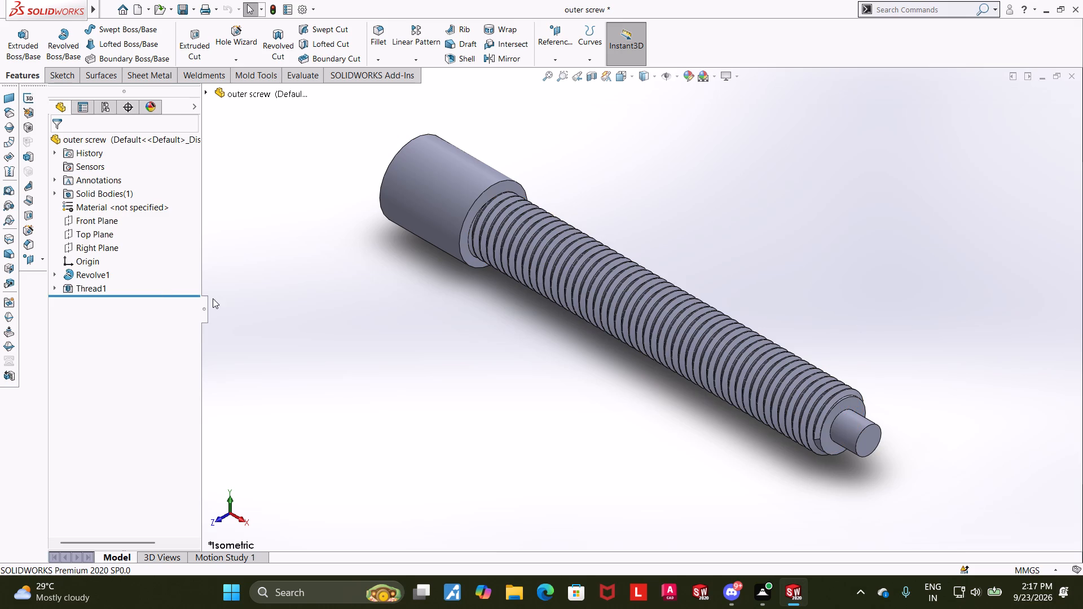
pyautogui.rightClick(87, 287)
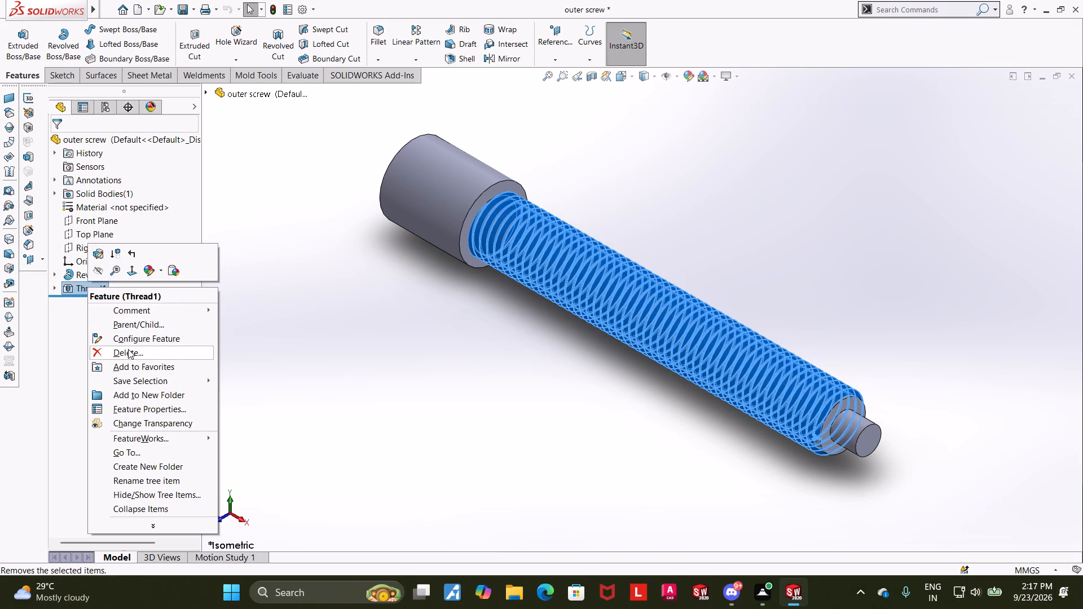
pyautogui.click(128, 349)
pyautogui.click(634, 216)
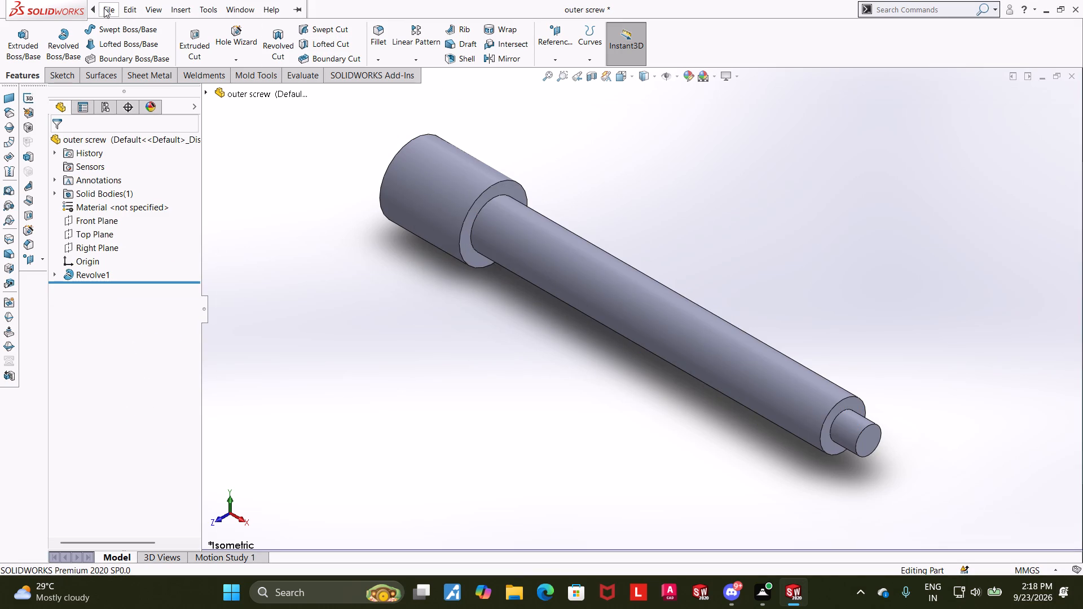
# Export the outer screw part as a PDF in Downloads, using Save as copy and continue.
pyautogui.click(130, 152)
pyautogui.click(503, 285)
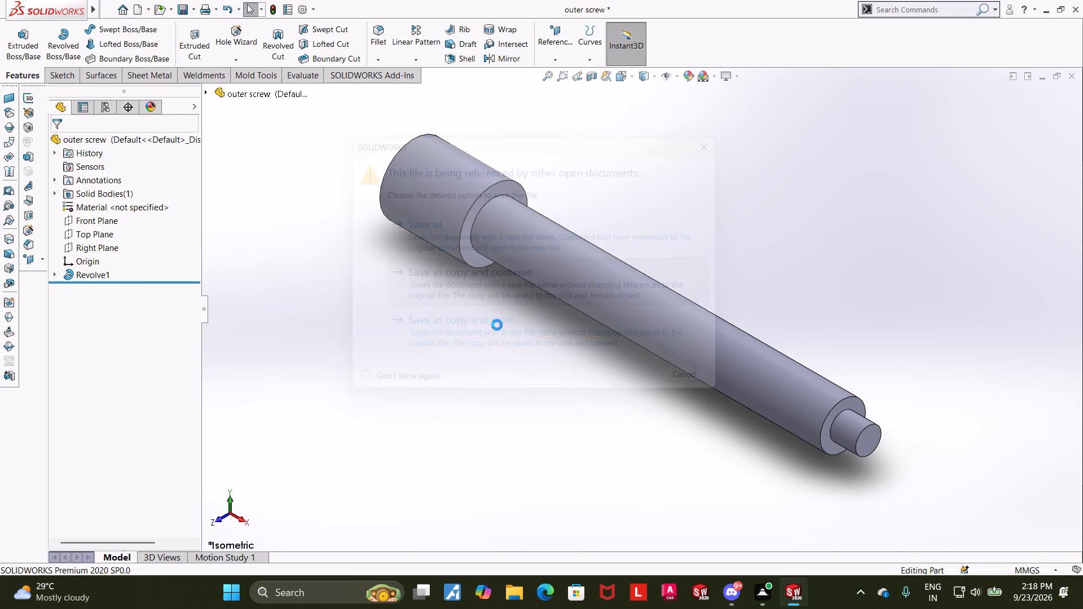
pyautogui.click(537, 315)
pyautogui.click(556, 89)
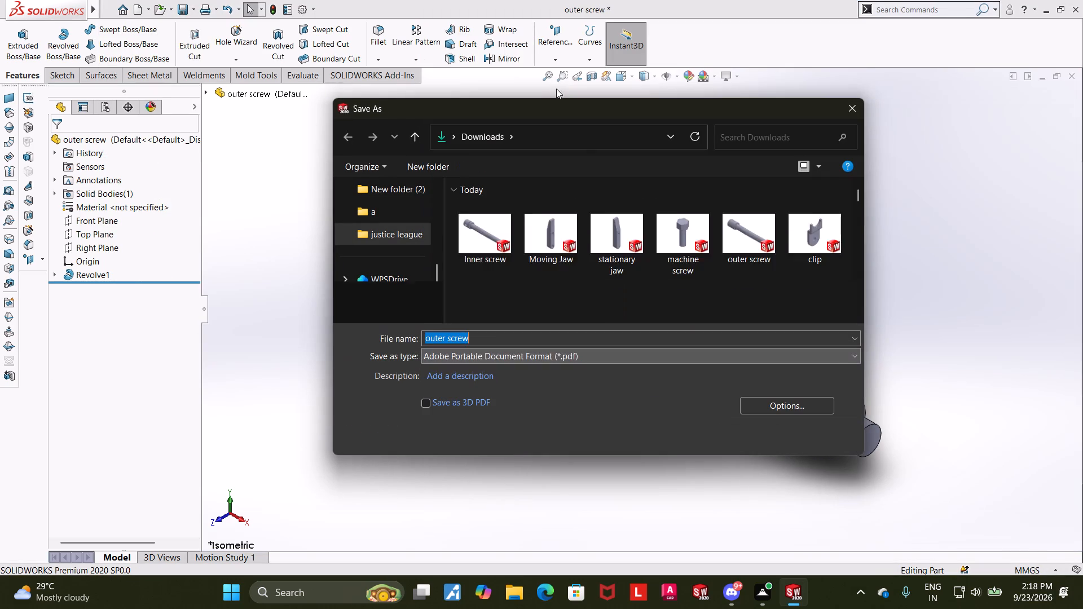
pyautogui.click(739, 430)
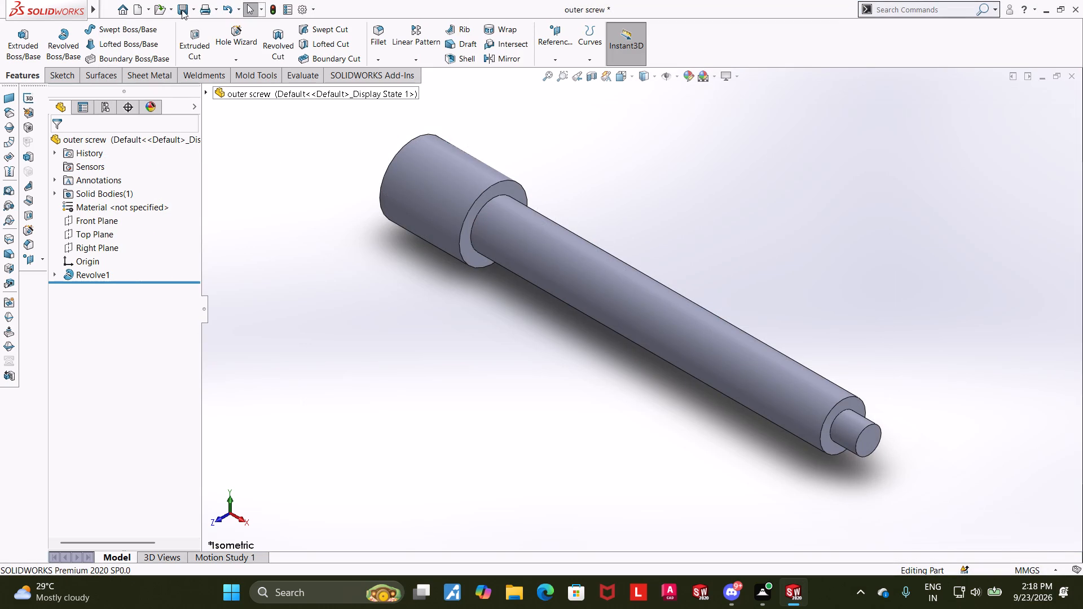
# Save the outer screw part.
pyautogui.click(182, 10)
# Switch to the Inner screw part, set it to isometric view, and export it as a PDF in Downloads using Save as copy and continue.
pyautogui.click(416, 518)
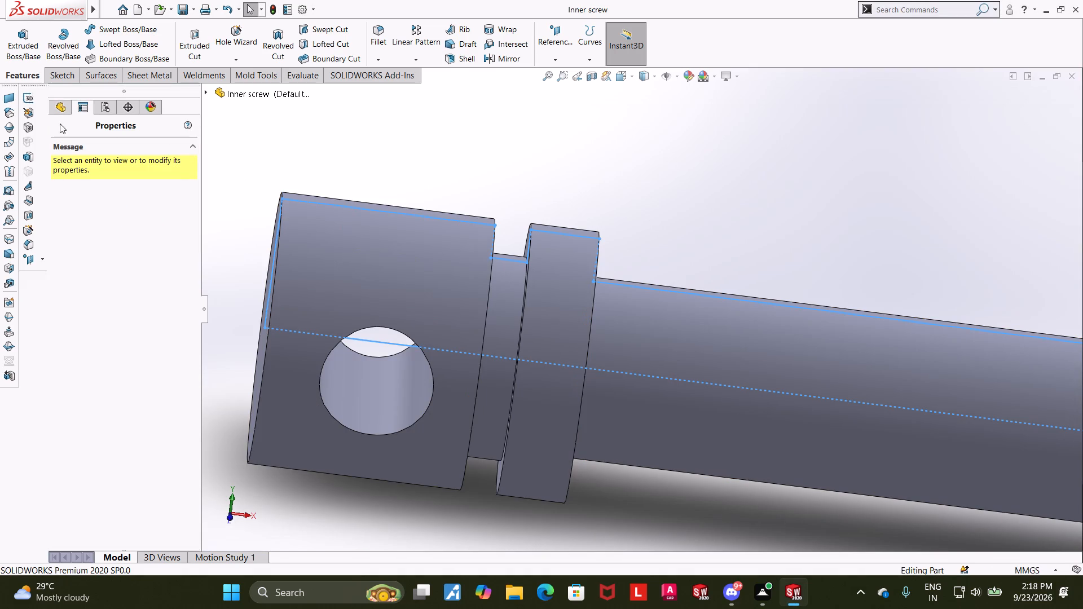
pyautogui.click(54, 104)
pyautogui.hotkey('ctrl', '7')
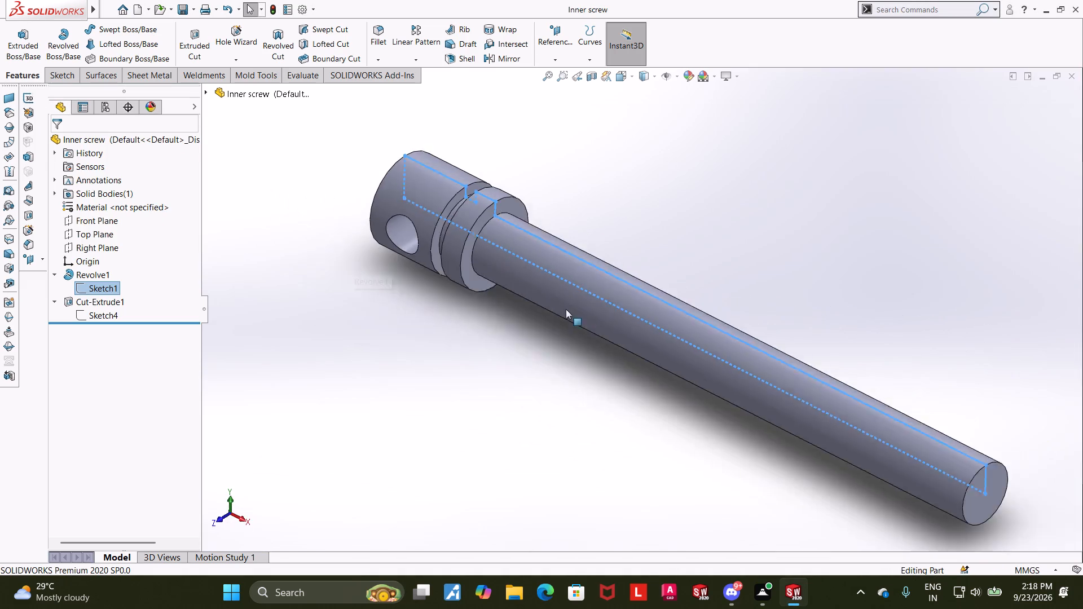
pyautogui.click(830, 226)
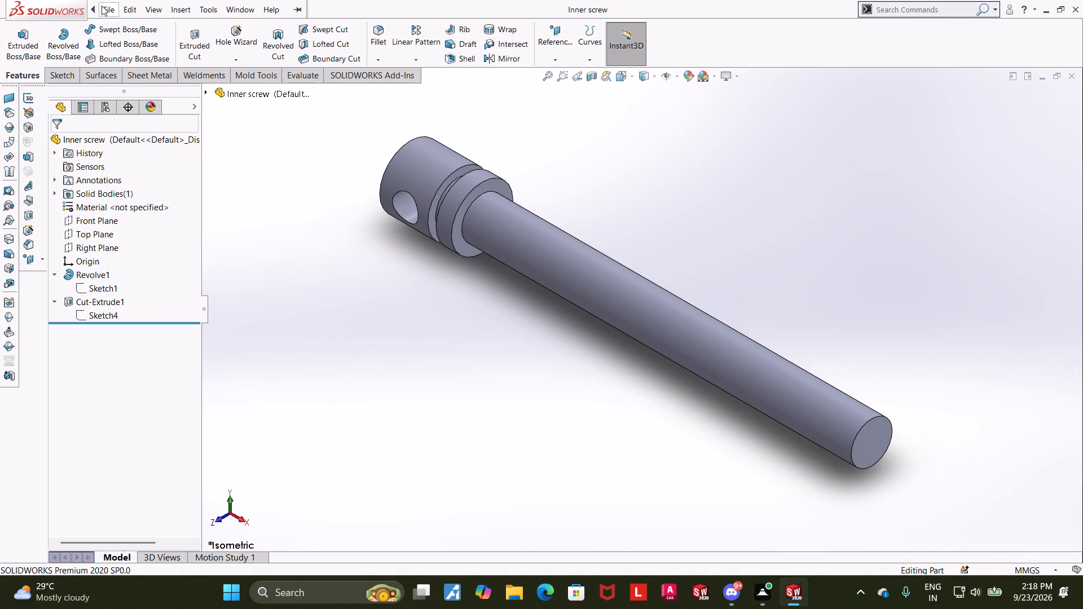
pyautogui.click(140, 153)
pyautogui.click(490, 279)
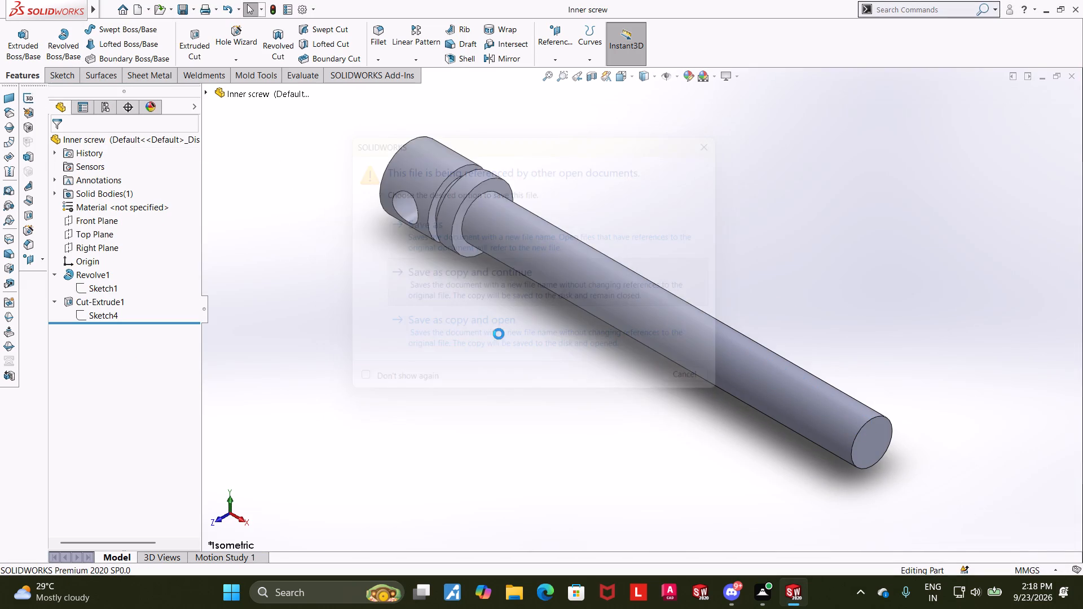
pyautogui.click(528, 316)
pyautogui.click(569, 85)
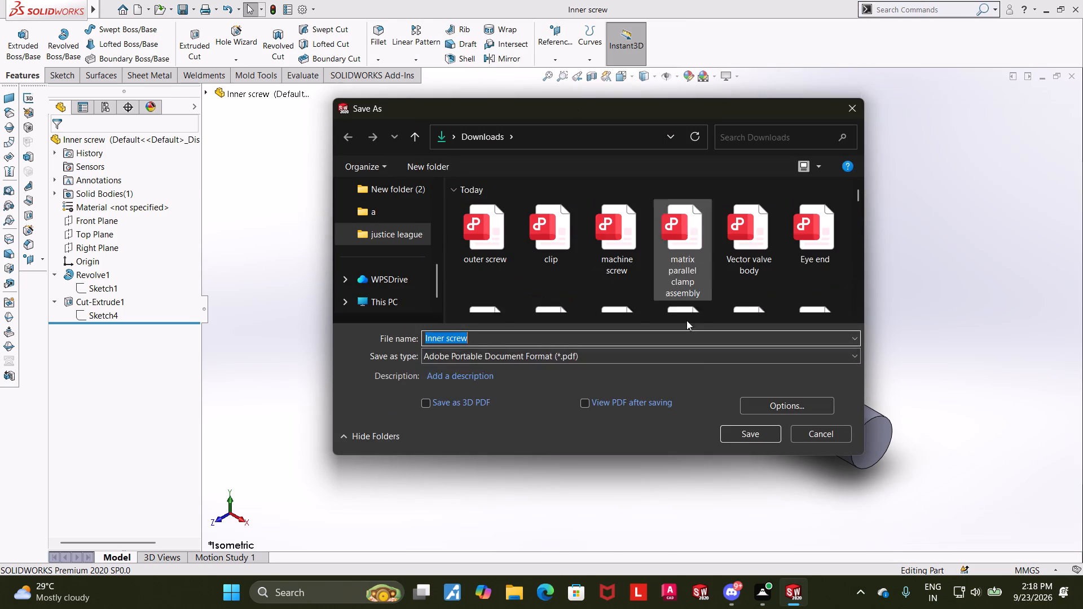
pyautogui.click(741, 433)
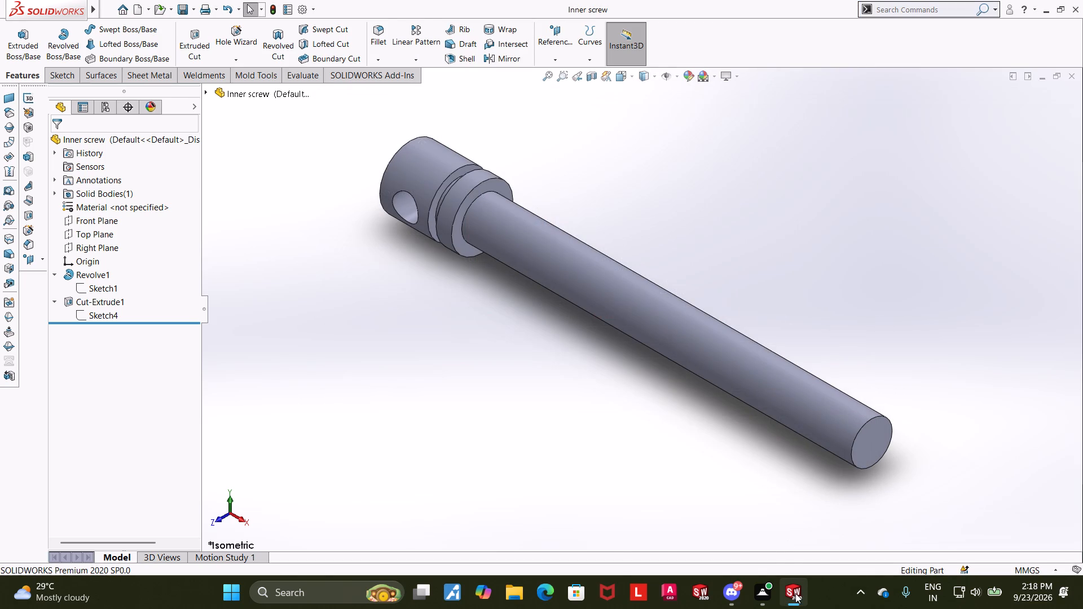
# Switch to the stationary jaw part, set it to isometric view, and export it as a PDF in Downloads using Save as copy and continue.
pyautogui.click(279, 508)
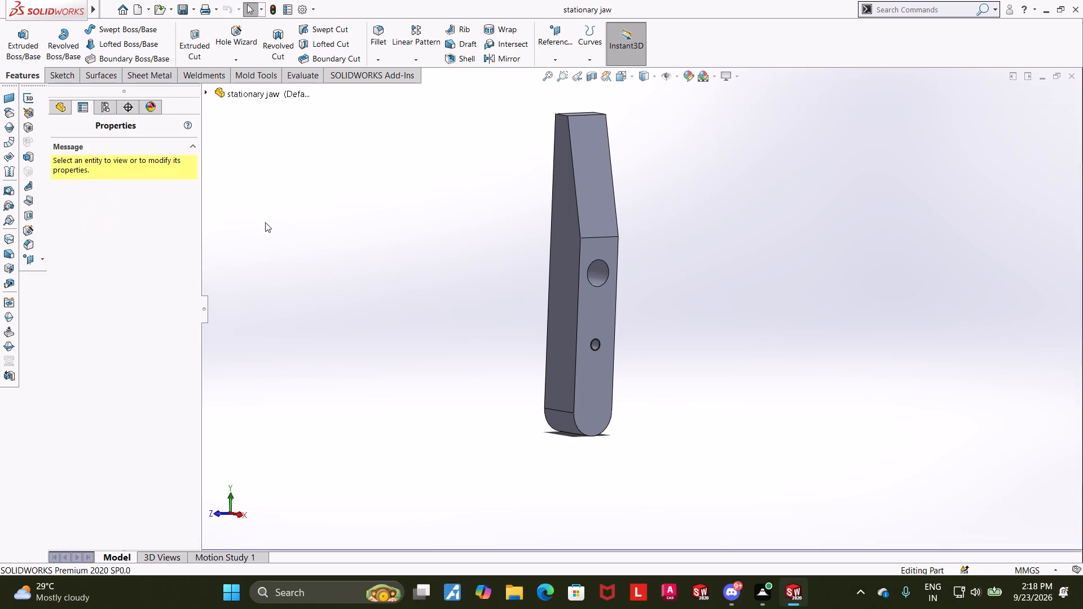
pyautogui.hotkey('ctrl', '7')
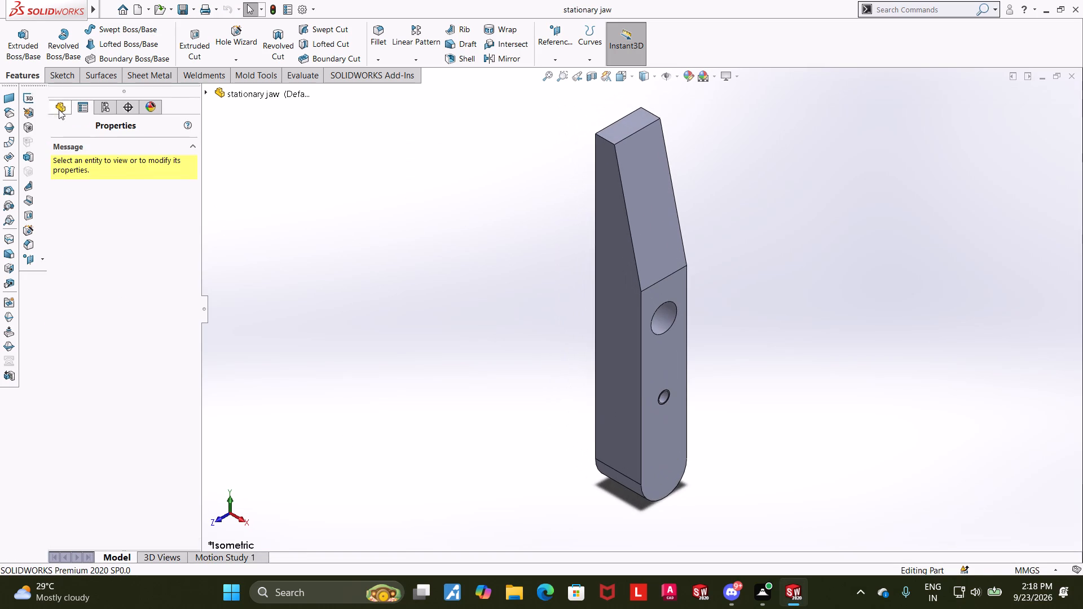
pyautogui.click(60, 108)
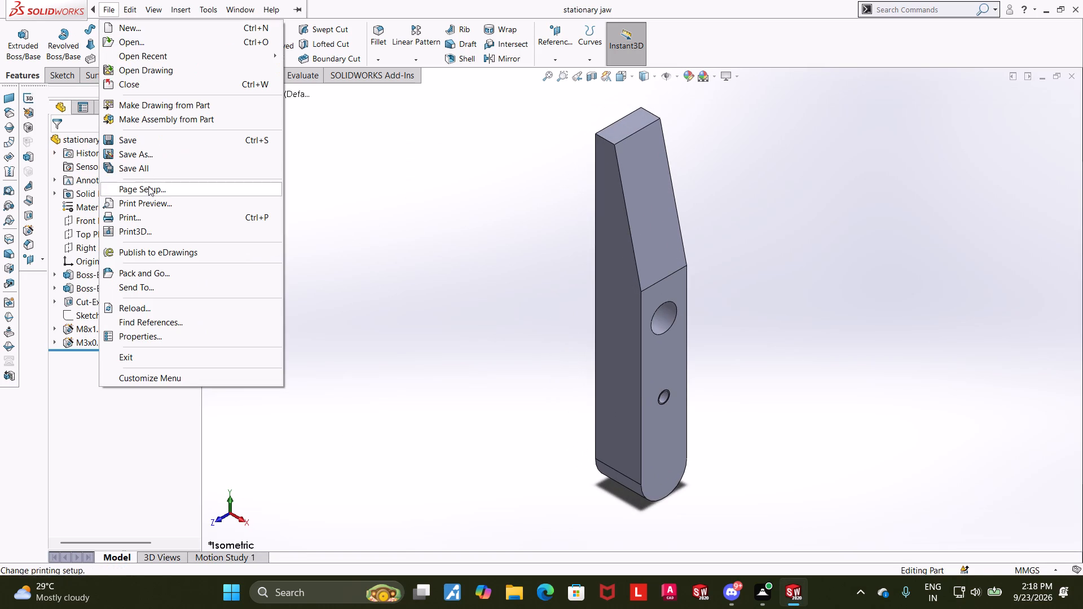
pyautogui.click(144, 157)
pyautogui.click(539, 271)
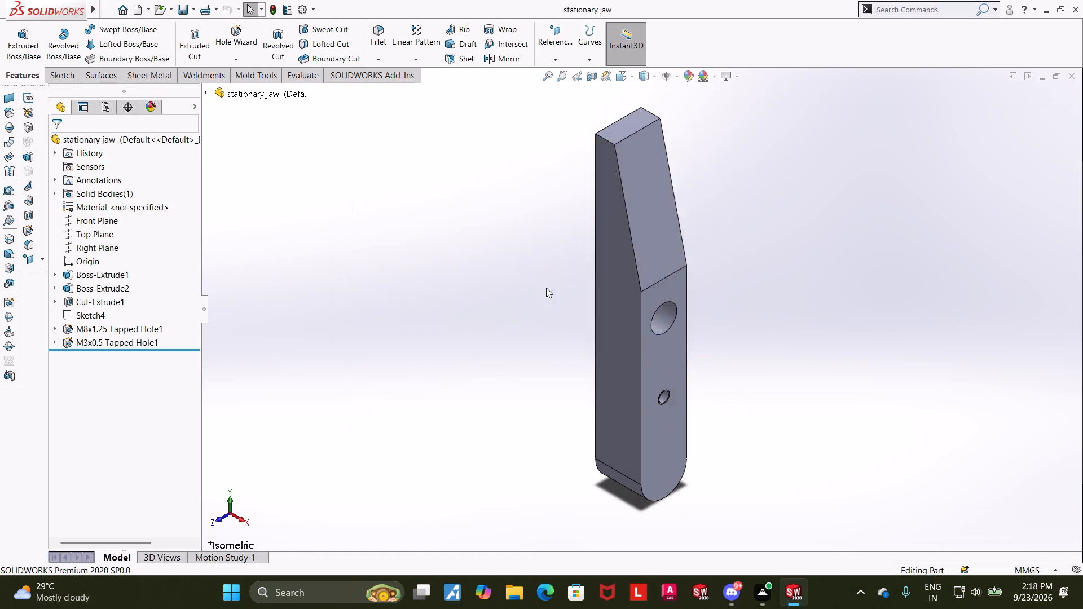
pyautogui.click(524, 316)
pyautogui.click(587, 85)
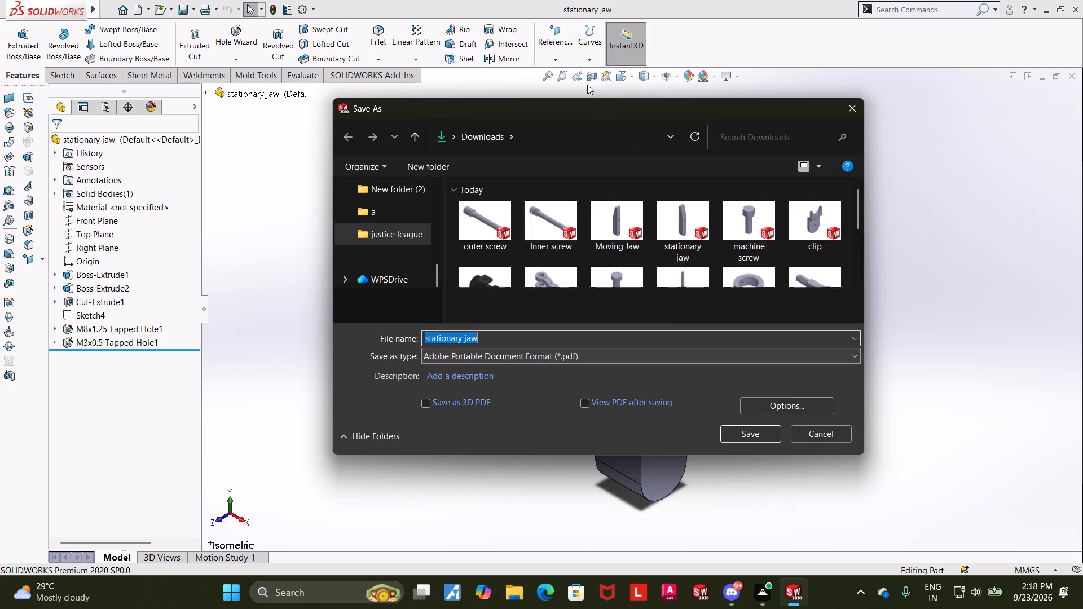
pyautogui.click(750, 436)
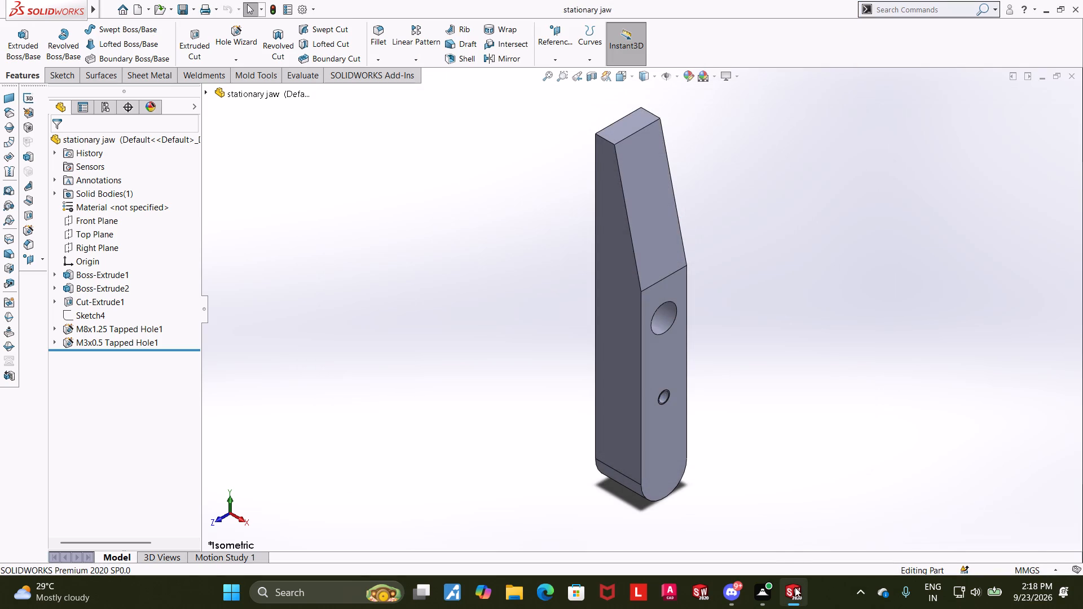
# Switch to the Moving Jaw part, set it to isometric view, and export it as a PDF using Save as copy and continue.
pyautogui.click(124, 524)
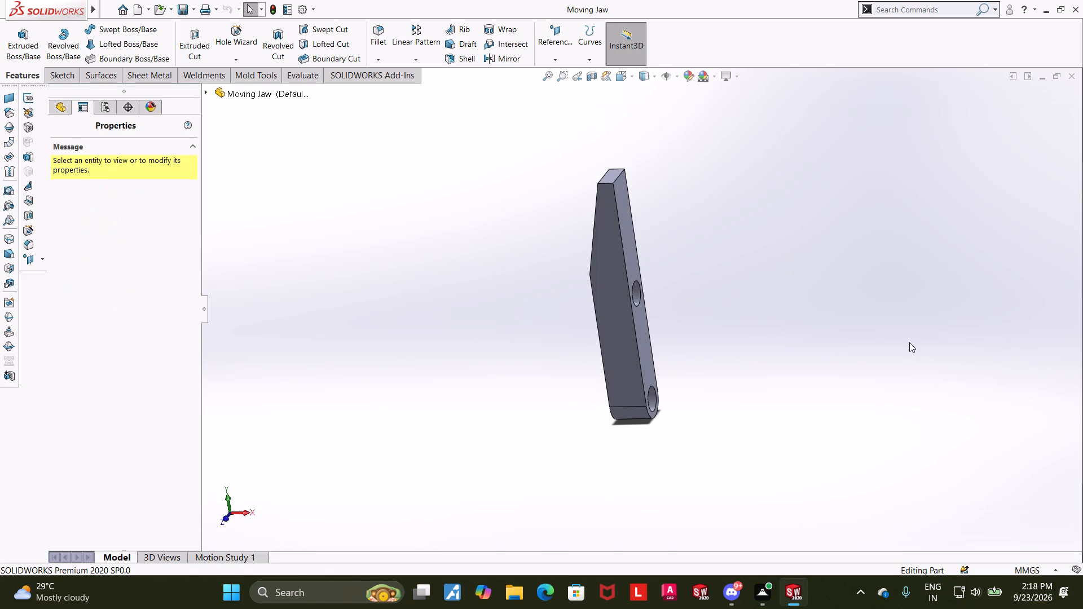
pyautogui.hotkey('ctrl', '7')
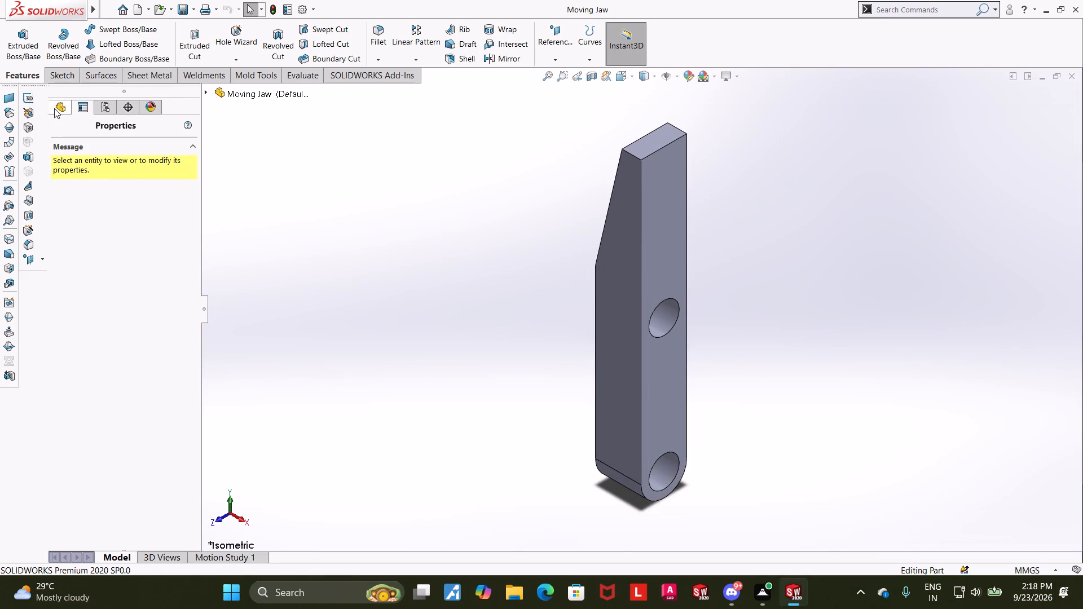
pyautogui.click(54, 108)
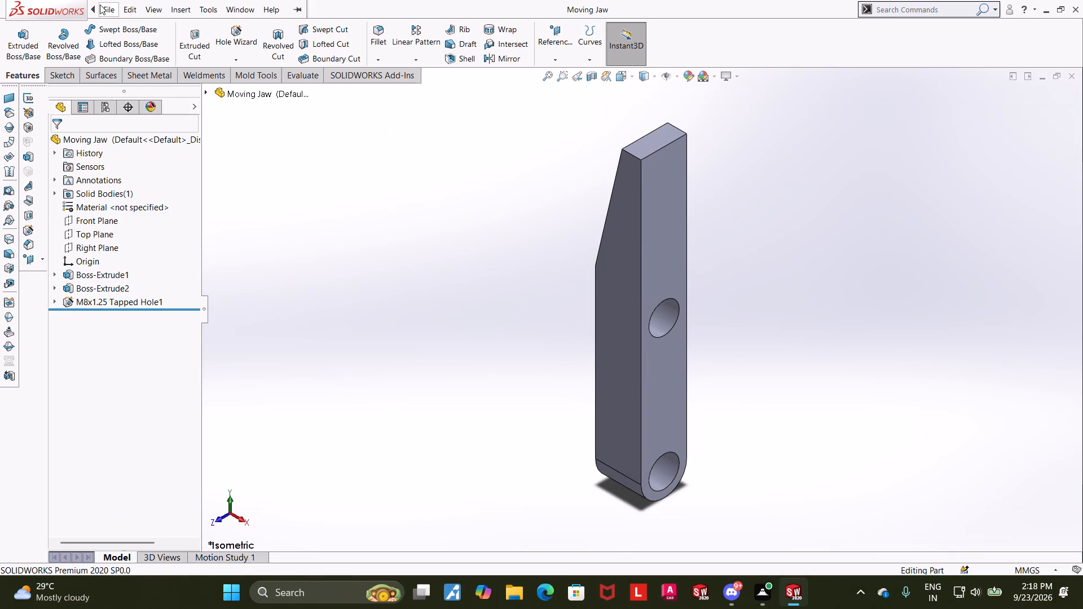
pyautogui.click(151, 151)
pyautogui.click(505, 273)
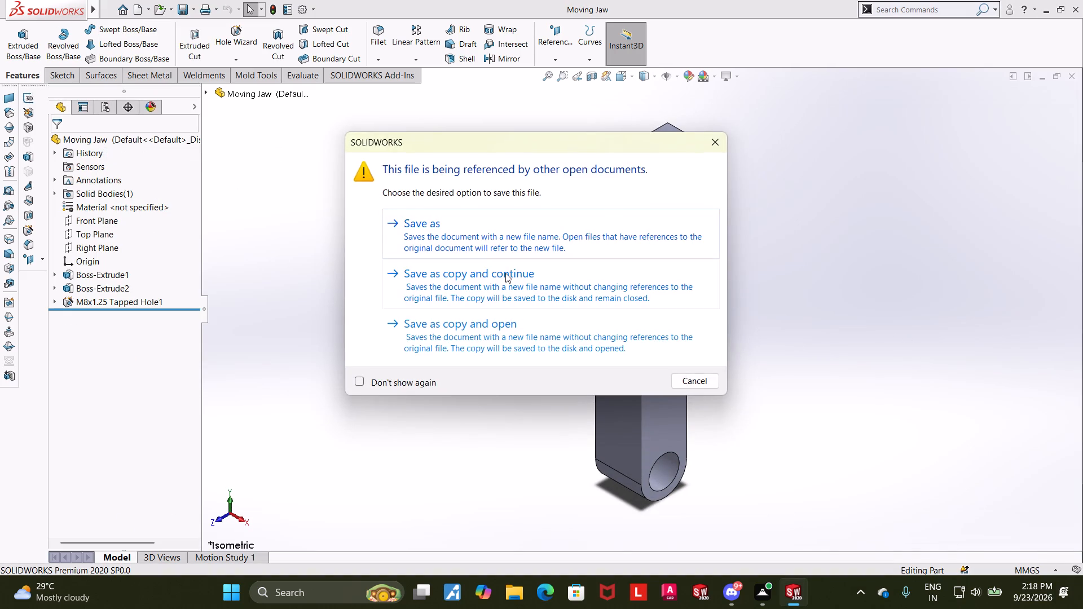
pyautogui.click(545, 314)
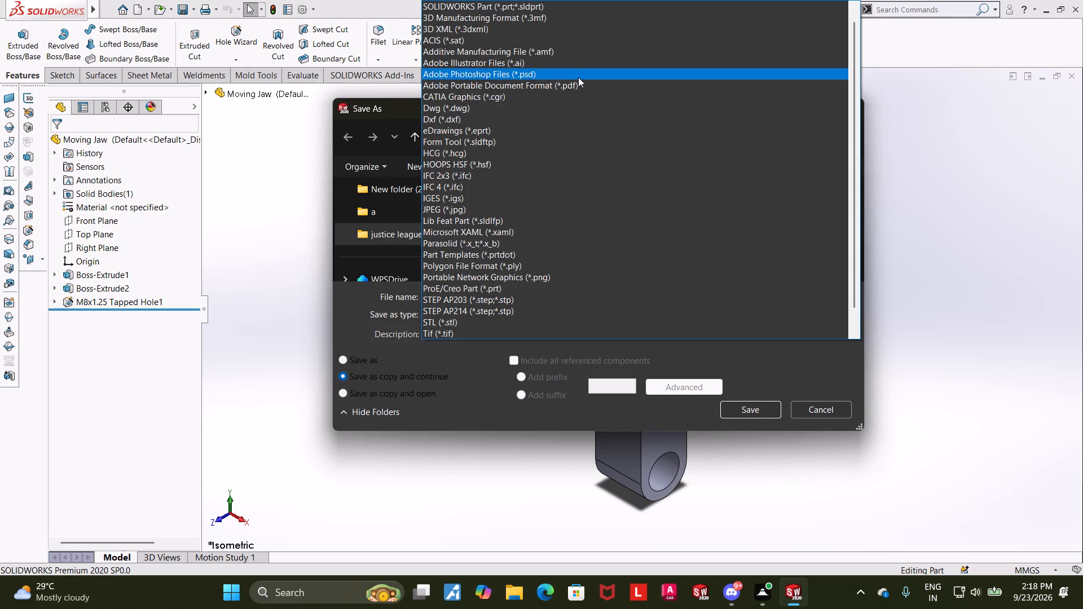
pyautogui.click(579, 86)
pyautogui.click(745, 426)
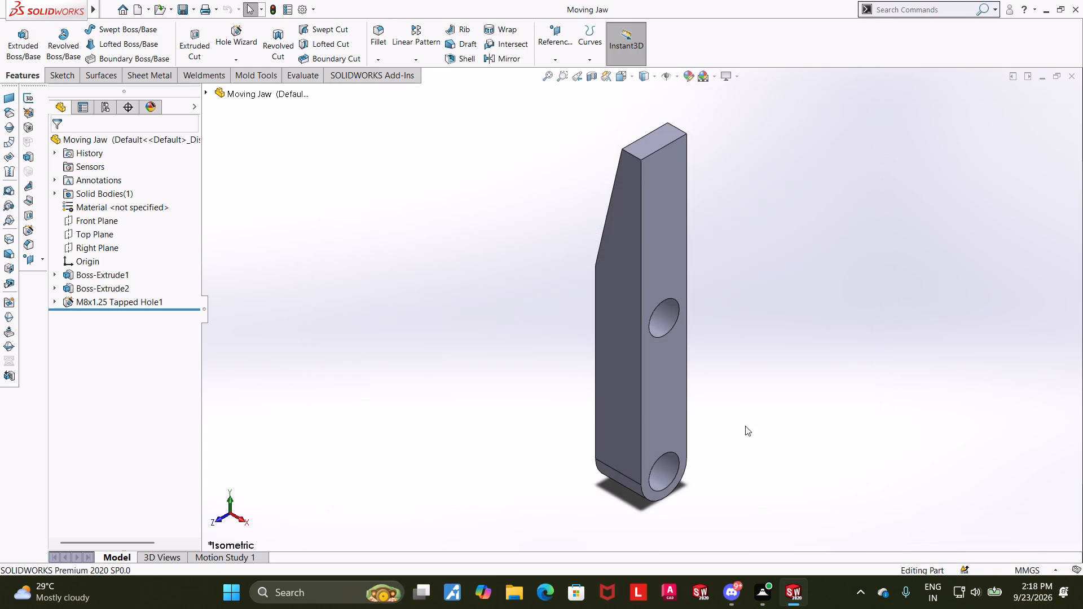